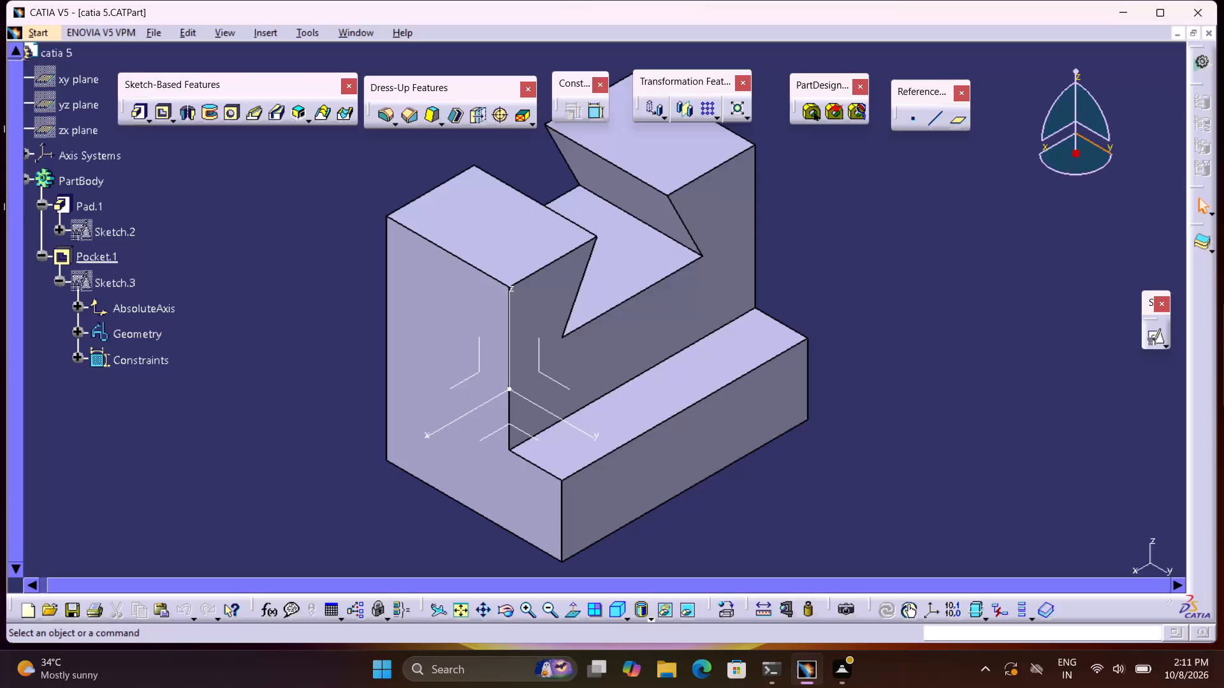
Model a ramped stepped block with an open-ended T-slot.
Close the catia 5 part document.
{"action": "left_click", "coordinate": [1200, 39]}
{"action": "left_click", "coordinate": [1211, 32]}
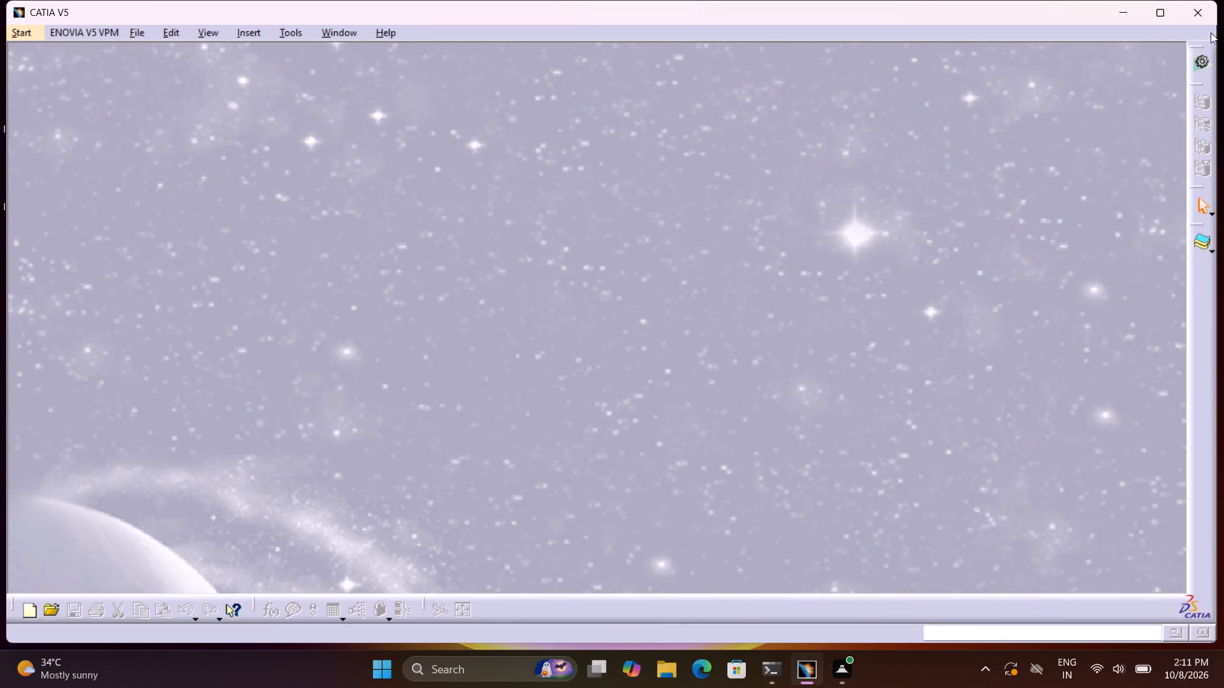
Create a new Part Design part named "catia 6".
{"action": "left_click", "coordinate": [20, 31]}
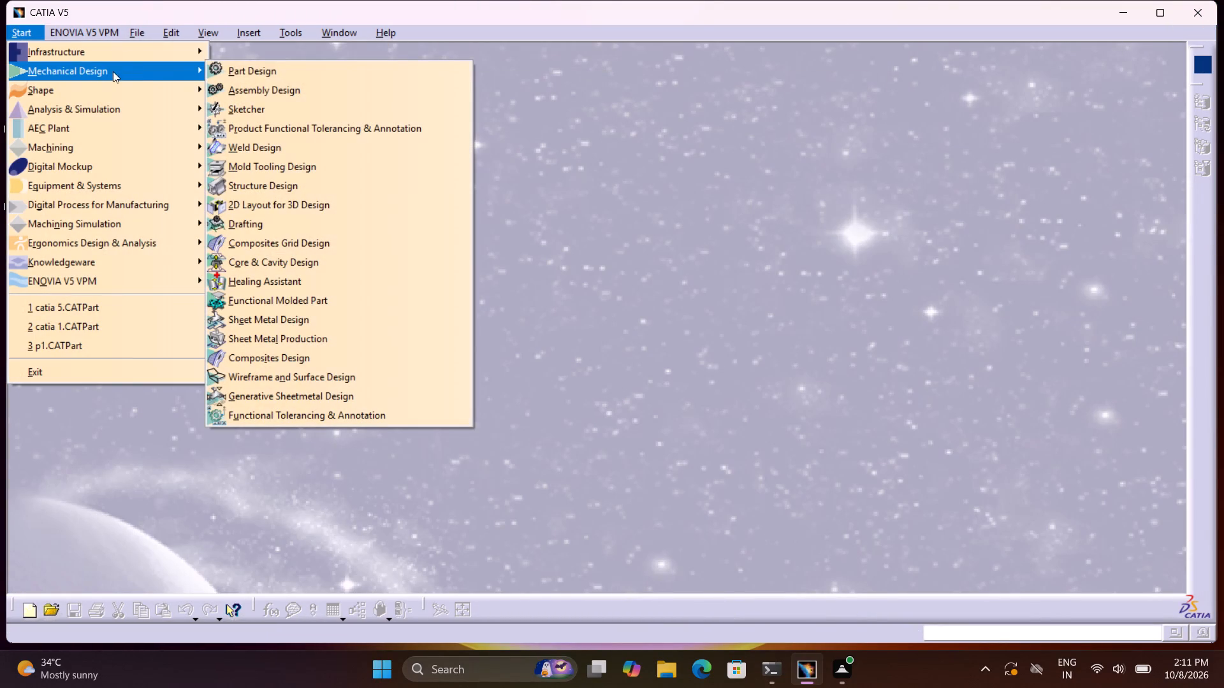
{"action": "left_click", "coordinate": [220, 71]}
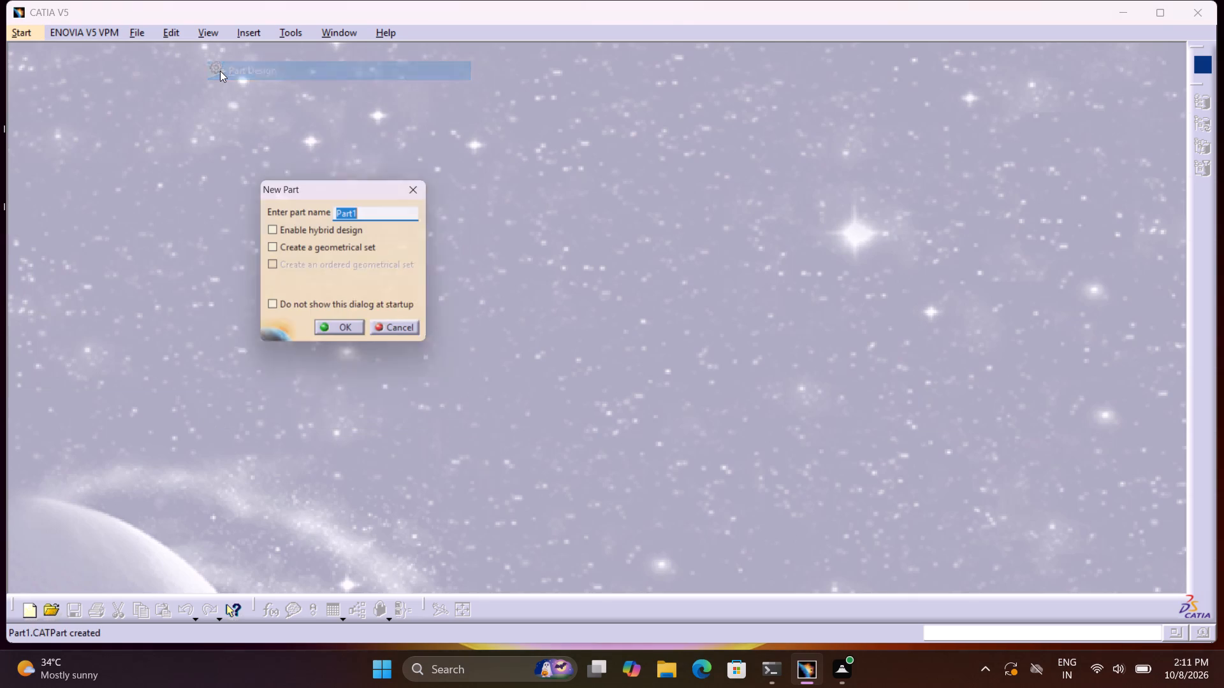
{"action": "type", "text": "catia 6"}
{"action": "left_click", "coordinate": [355, 329]}
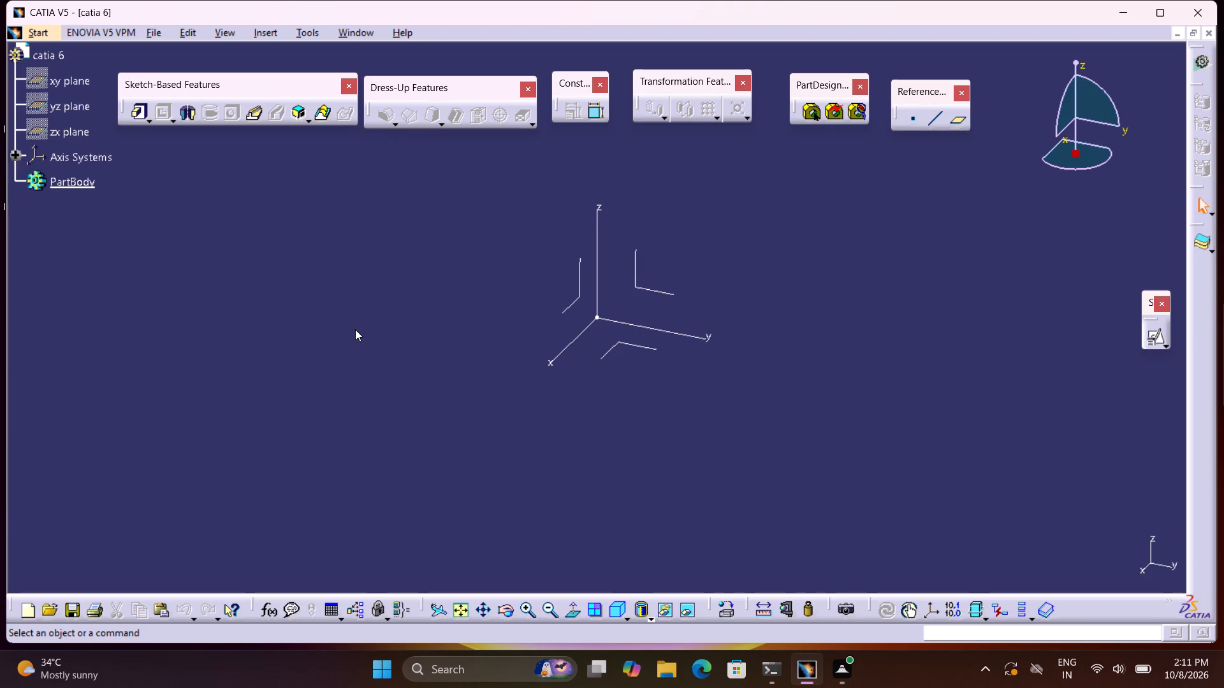
Switch the empty part to the standard isometric view.
{"action": "left_click", "coordinate": [623, 619]}
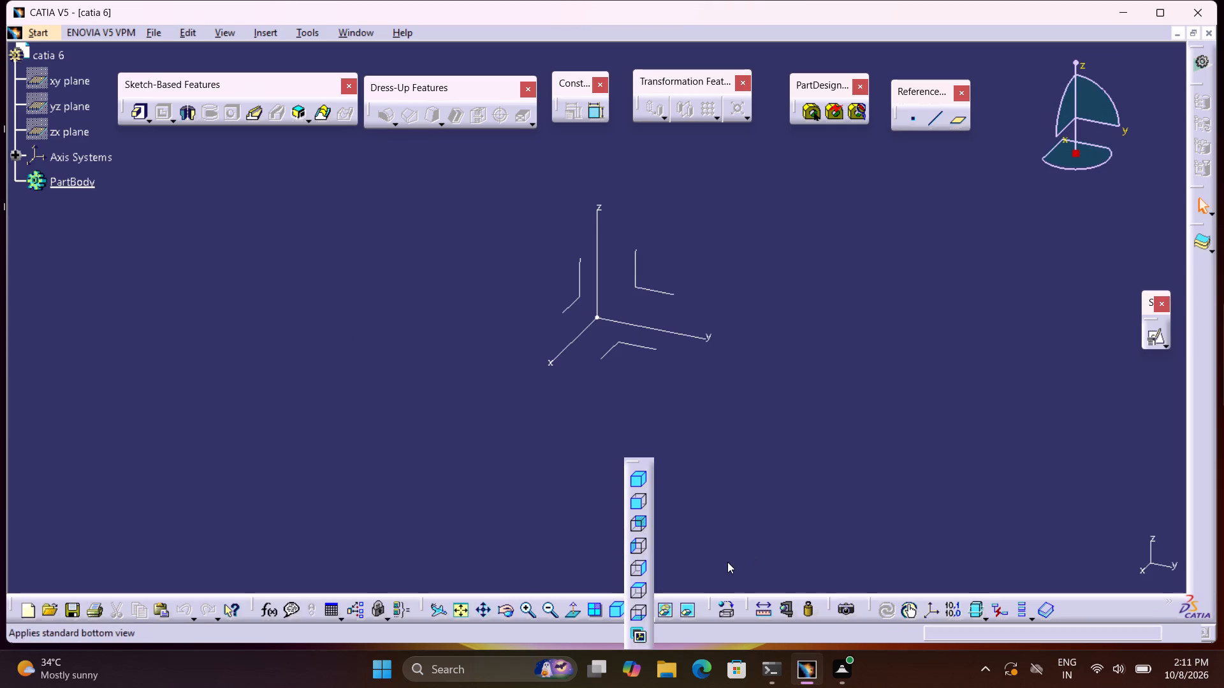
{"action": "left_click", "coordinate": [728, 562]}
{"action": "left_click", "coordinate": [615, 613]}
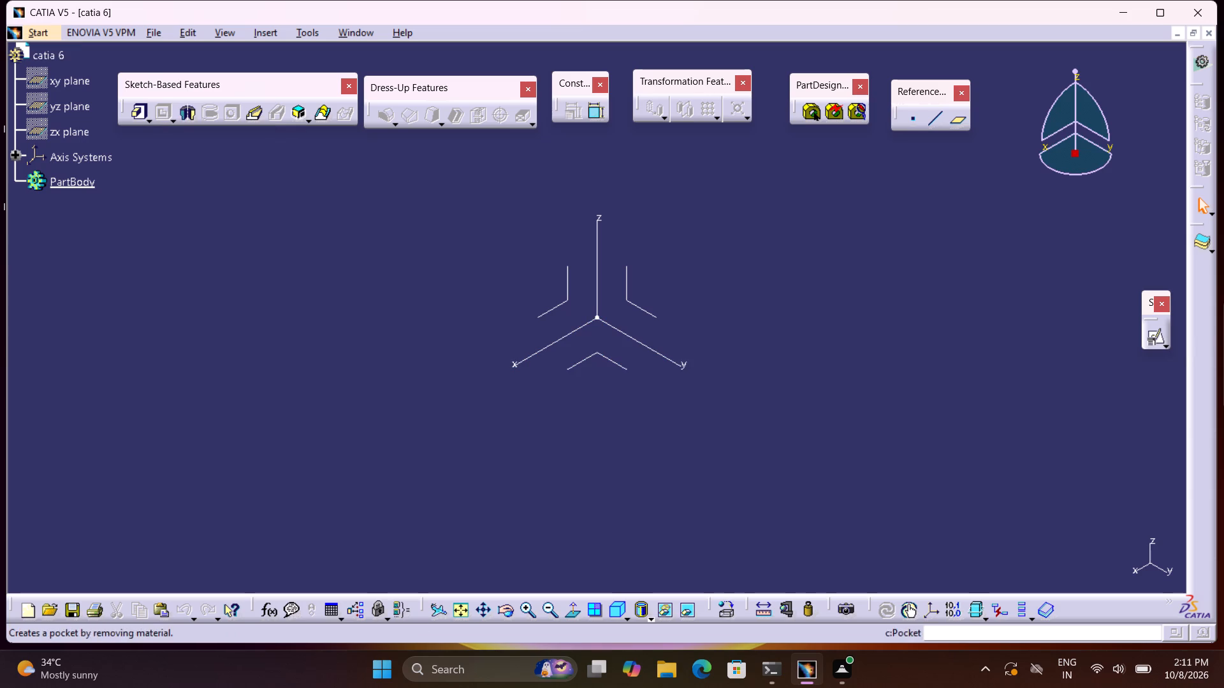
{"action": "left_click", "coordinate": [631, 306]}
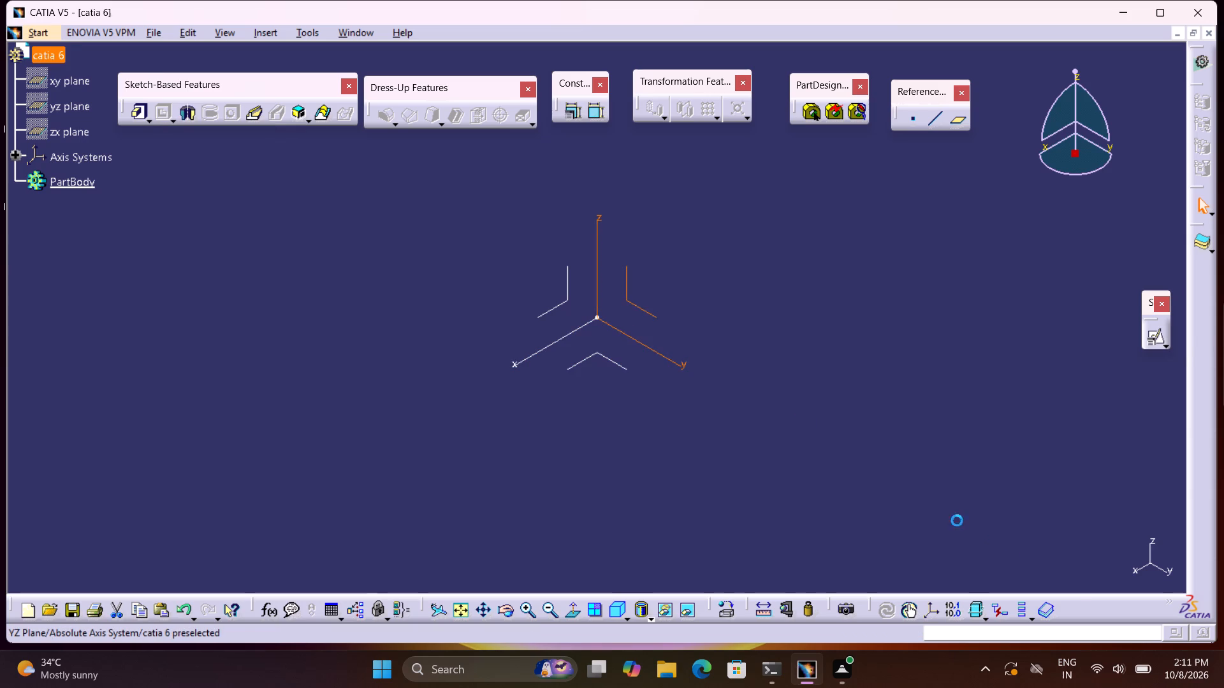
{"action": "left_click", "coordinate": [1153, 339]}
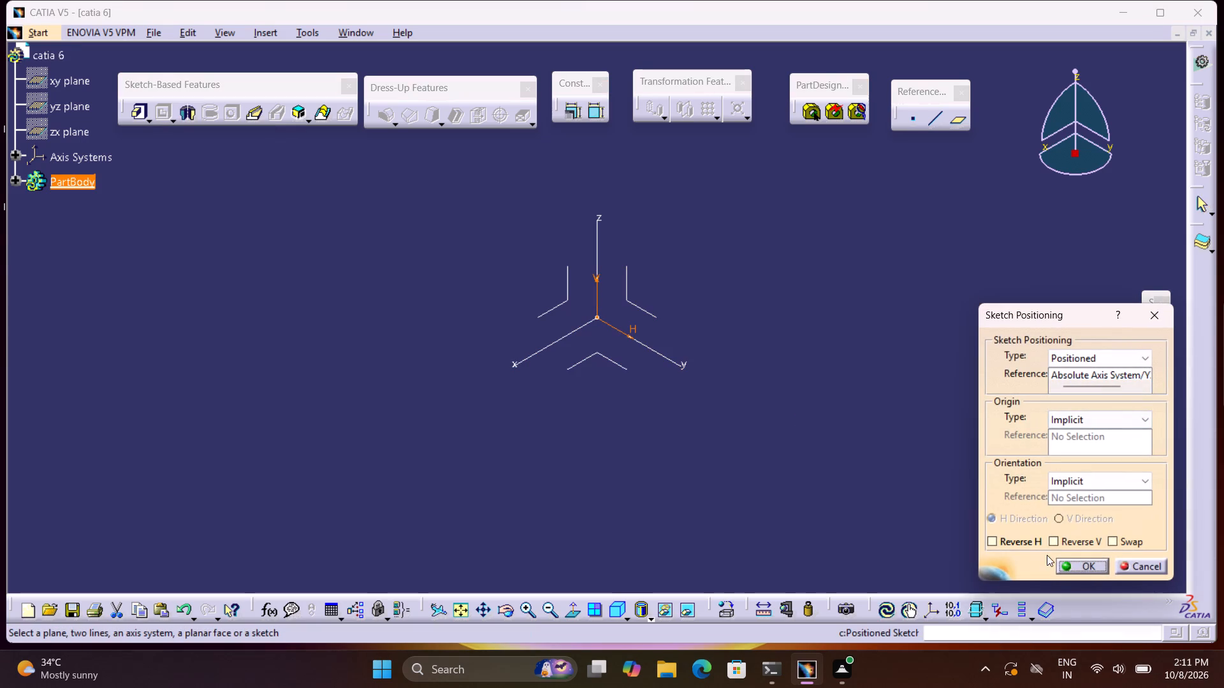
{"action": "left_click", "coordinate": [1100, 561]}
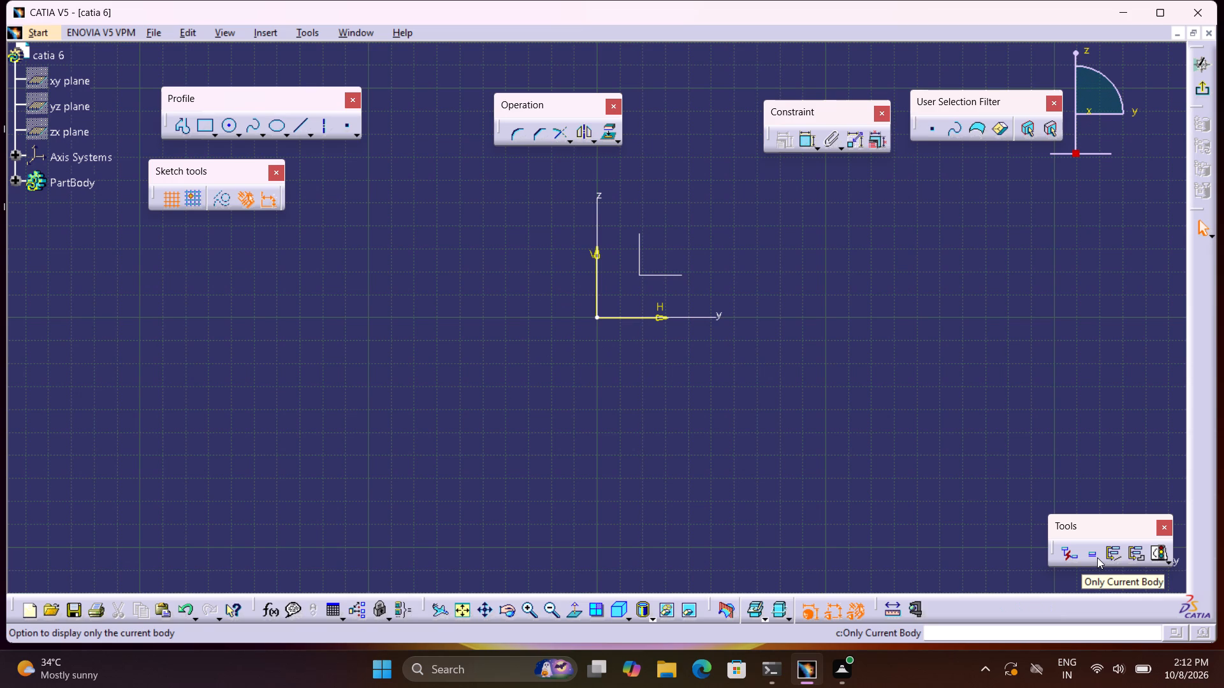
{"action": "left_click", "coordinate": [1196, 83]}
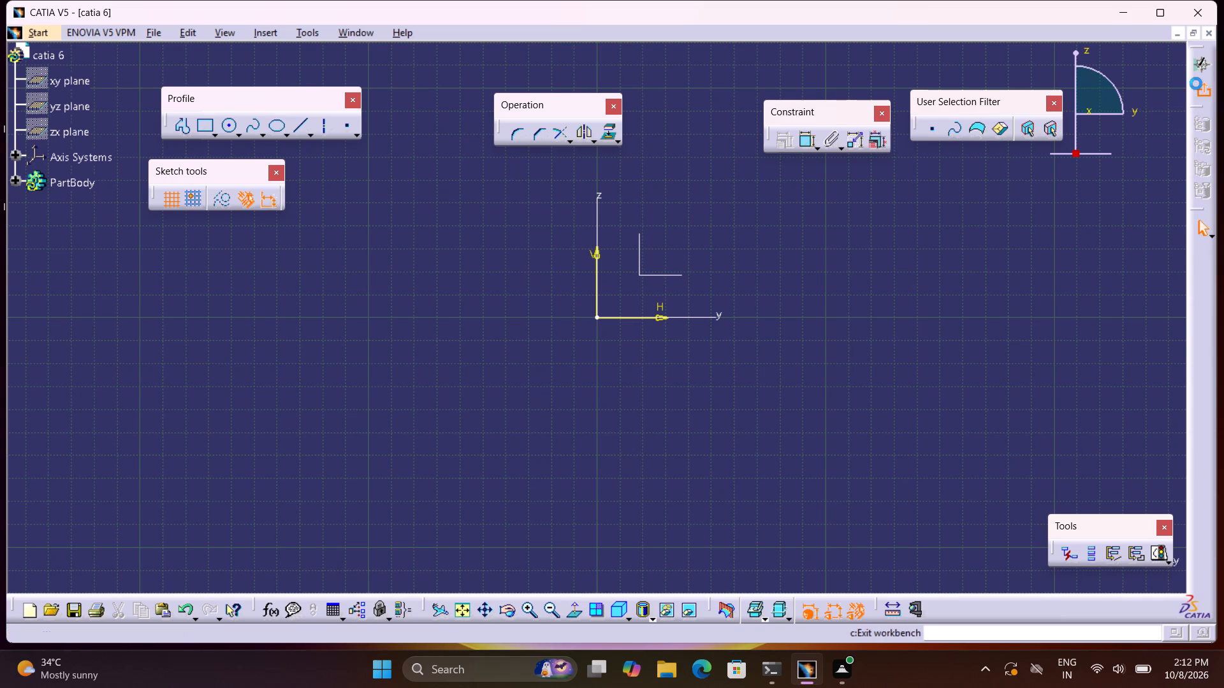
Create a positioned sketch on the xy plane with the axes swapped and the V direction reversed.
{"action": "left_click", "coordinate": [1155, 334]}
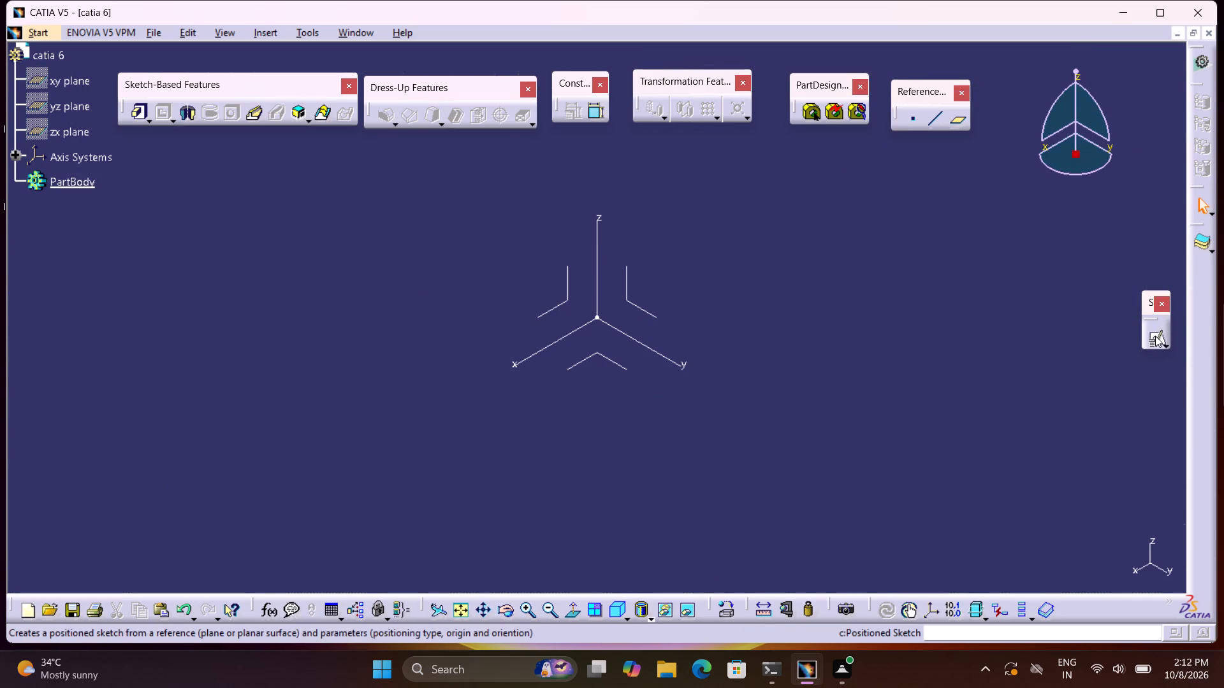
{"action": "left_click", "coordinate": [596, 354]}
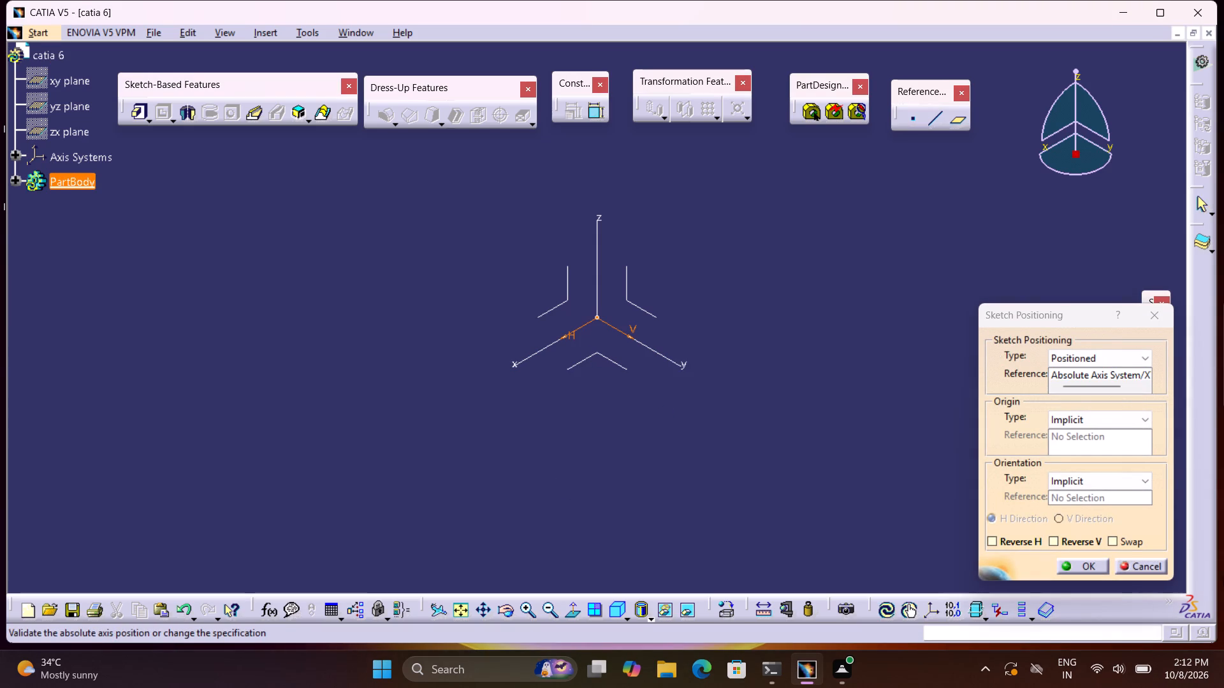
{"action": "left_click", "coordinate": [1114, 546]}
{"action": "left_click", "coordinate": [1074, 543]}
{"action": "left_click", "coordinate": [1075, 561]}
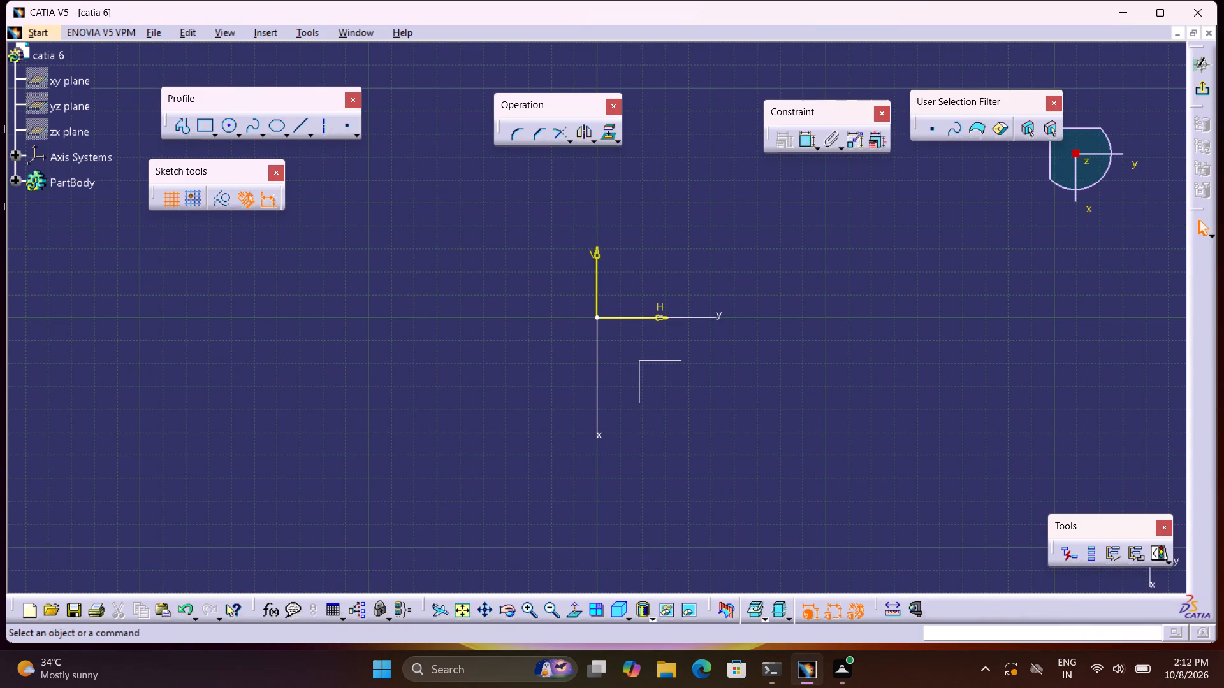
Sketch a closed profile from the origin, about 89 mm wide and 94 mm high, with a rectangular notch about 50 by 13 mm in its bottom edge.
{"action": "left_click", "coordinate": [178, 121]}
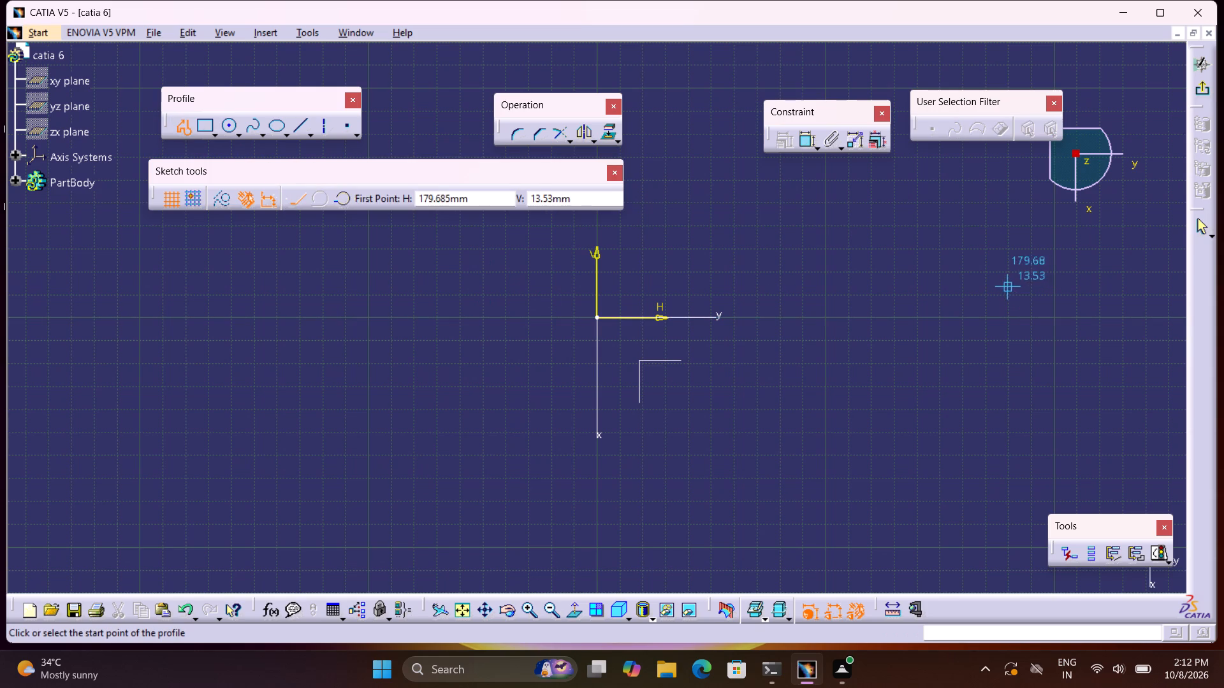
{"action": "middle_click_drag", "start_coordinate": [1001, 291], "coordinate": [962, 431]}
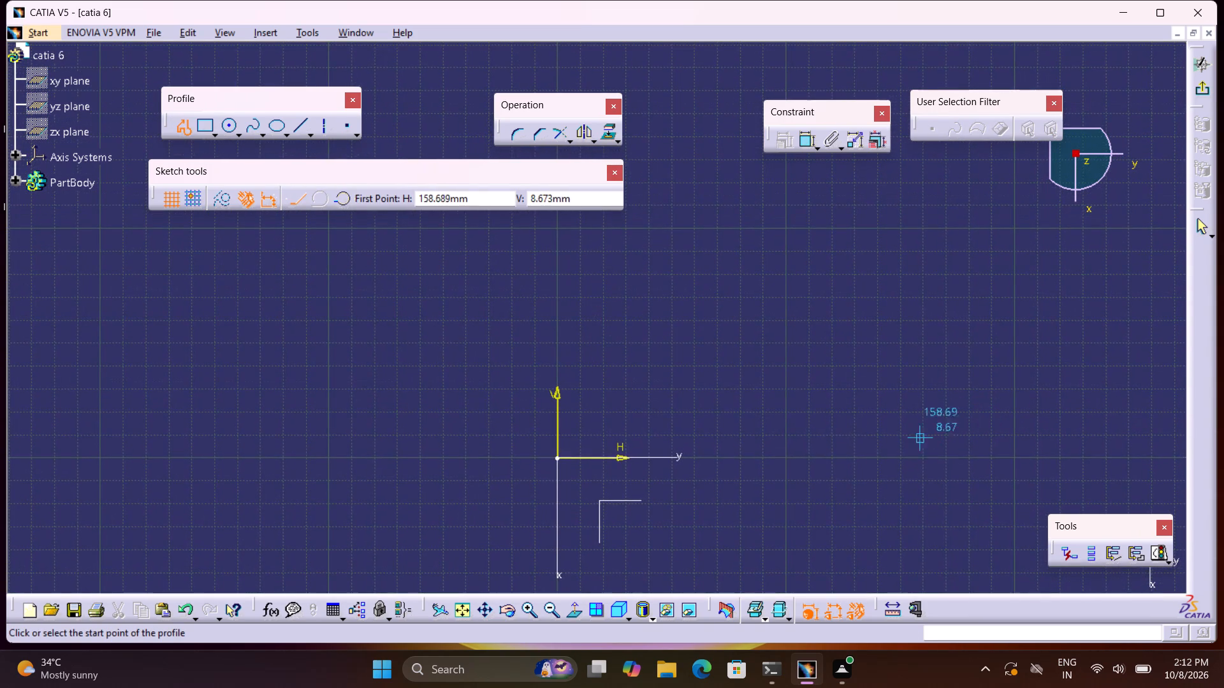
{"action": "left_click", "coordinate": [557, 456]}
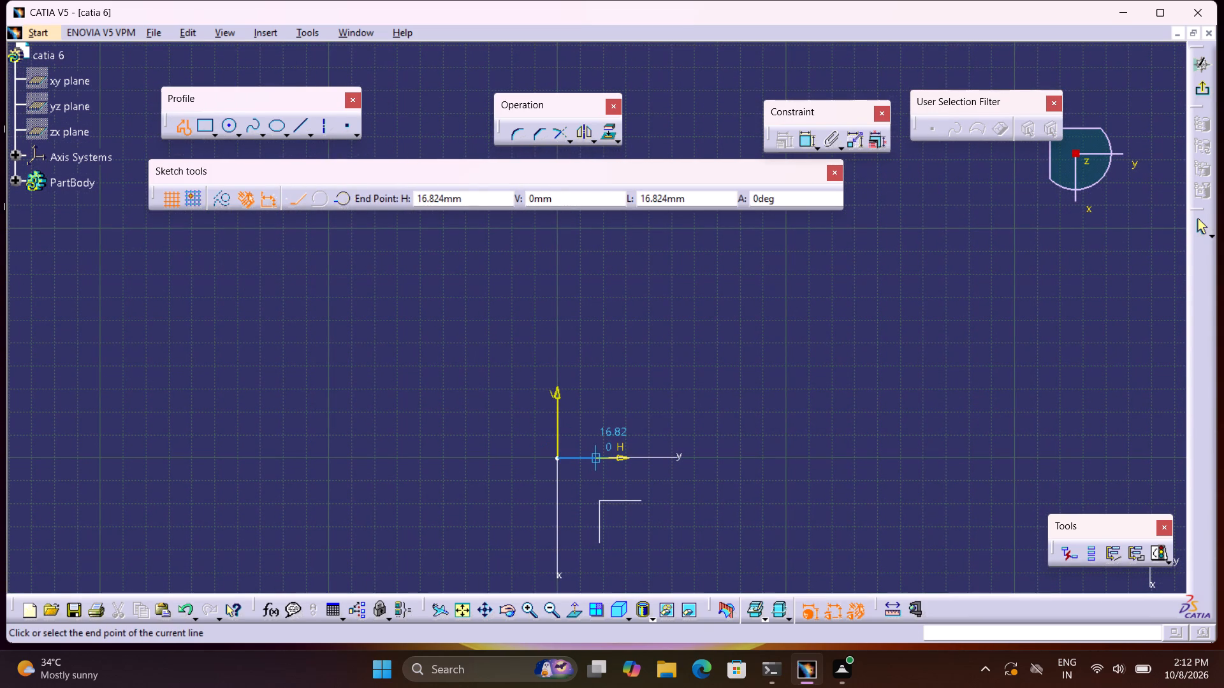
{"action": "left_click", "coordinate": [599, 458]}
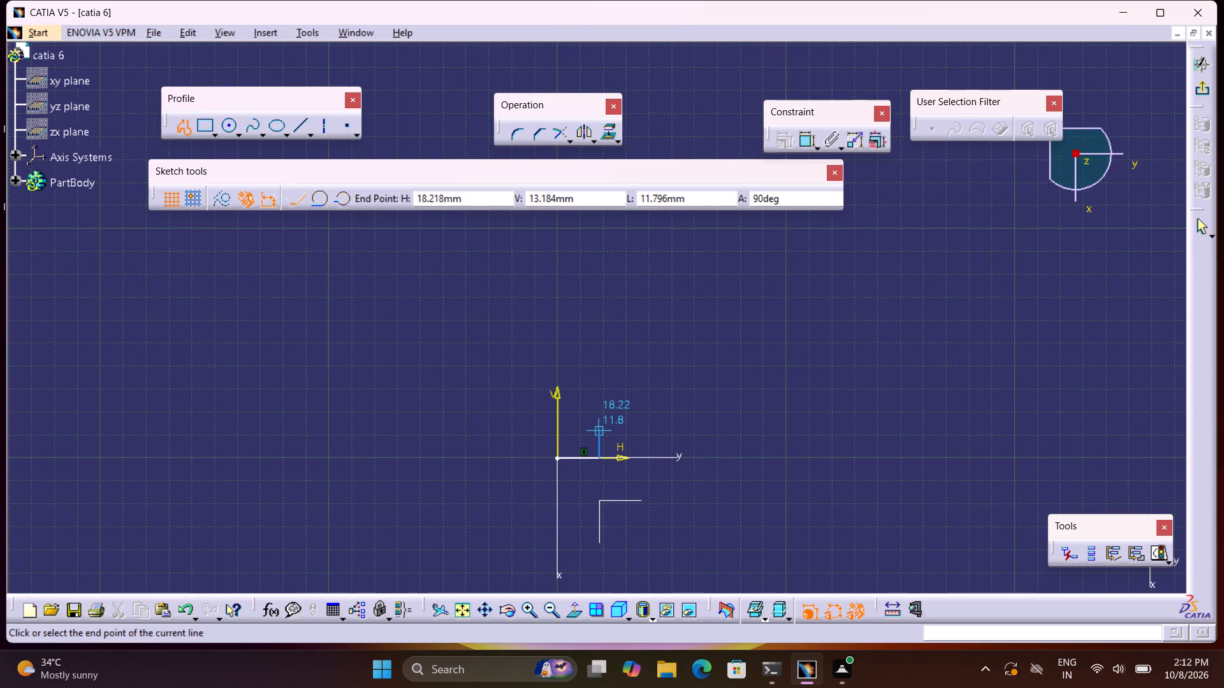
{"action": "left_click", "coordinate": [603, 427]}
{"action": "left_click", "coordinate": [713, 427]}
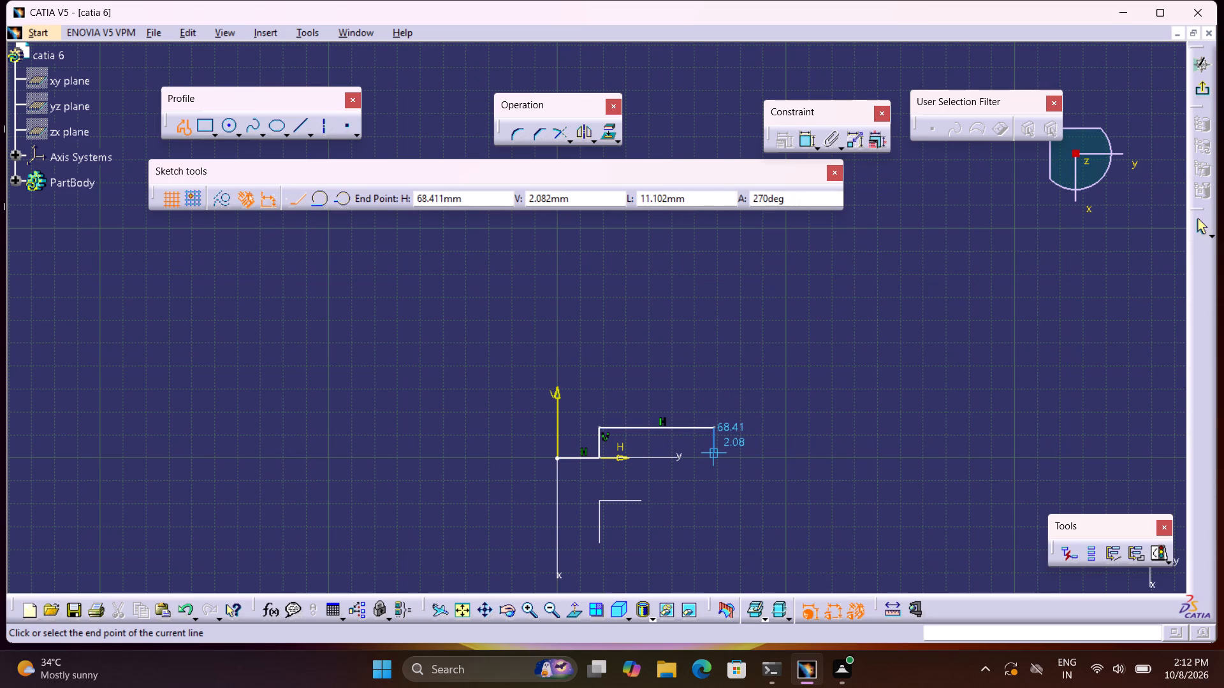
{"action": "left_click", "coordinate": [713, 457]}
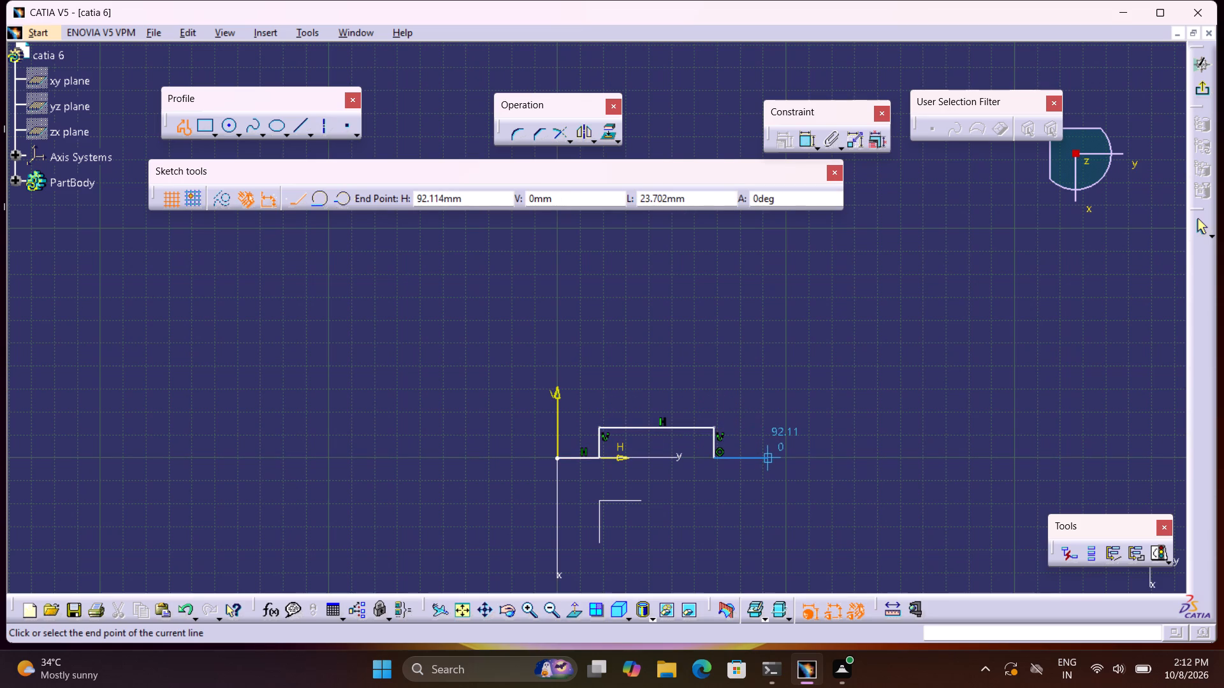
{"action": "left_click", "coordinate": [761, 457]}
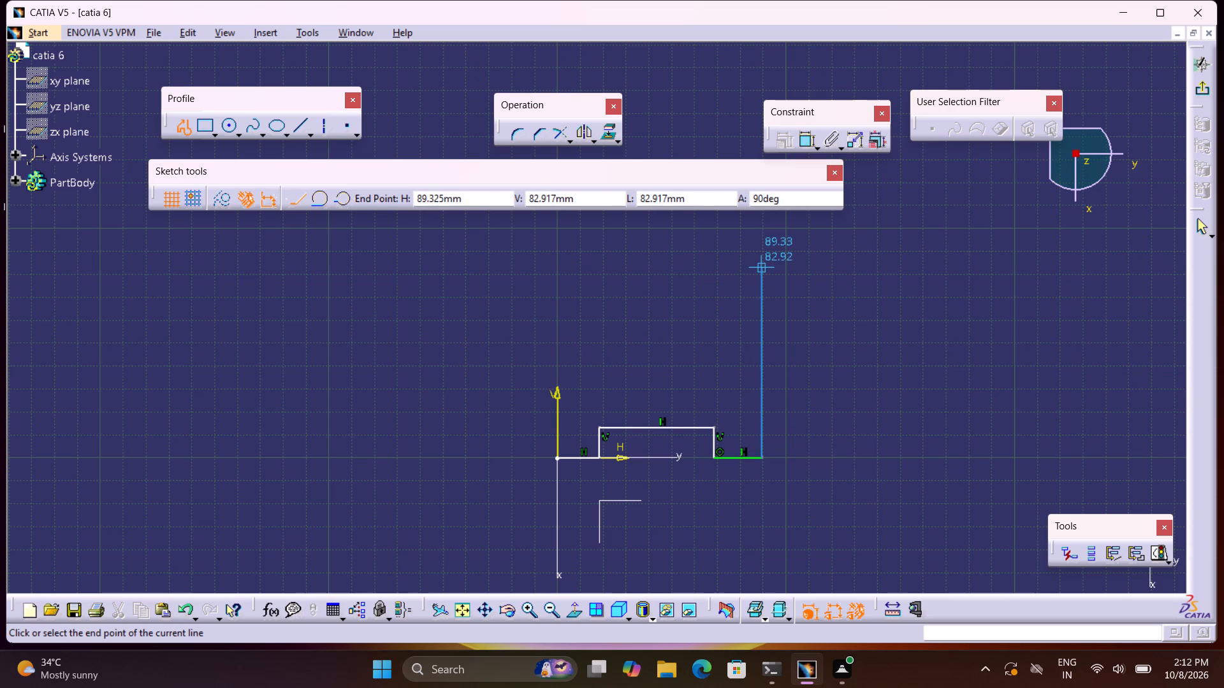
{"action": "middle_click_drag", "start_coordinate": [764, 269], "coordinate": [780, 352]}
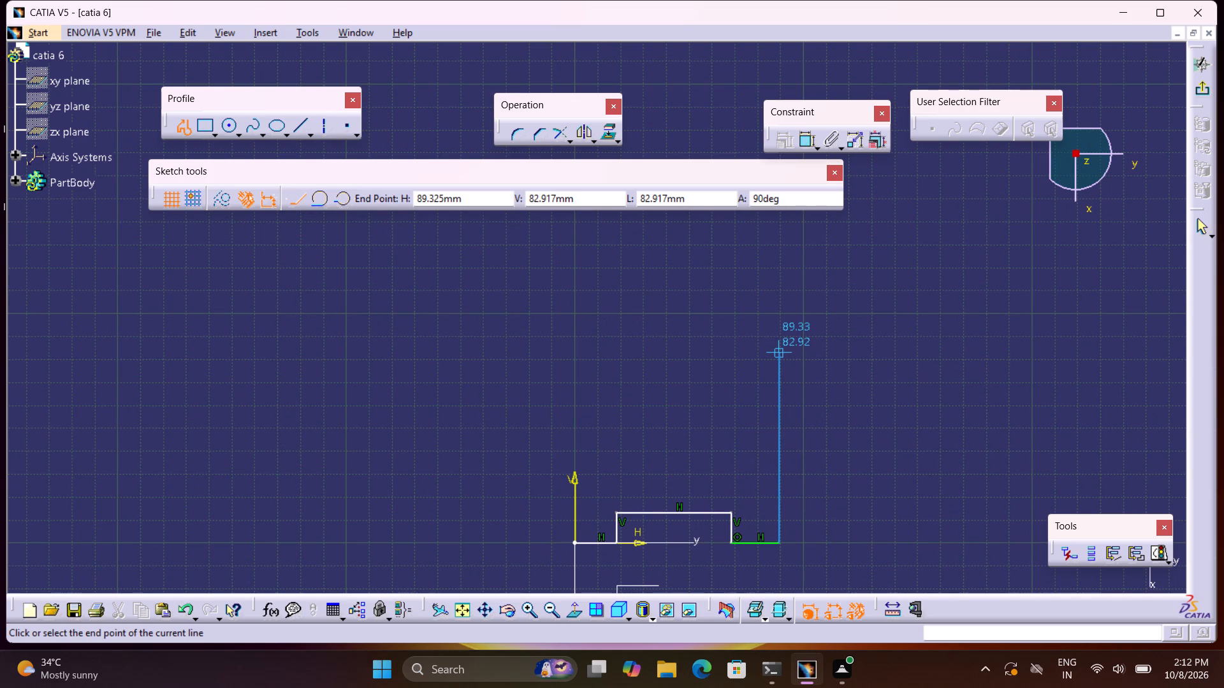
{"action": "left_click", "coordinate": [782, 327]}
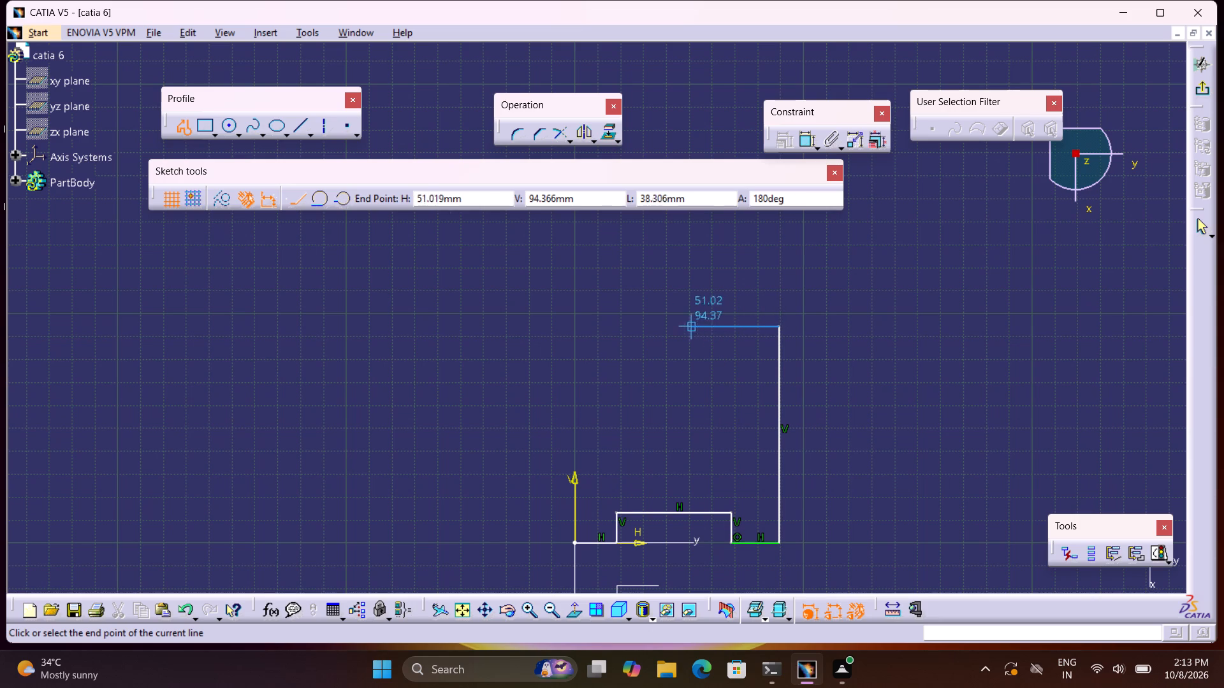
{"action": "left_click", "coordinate": [572, 327]}
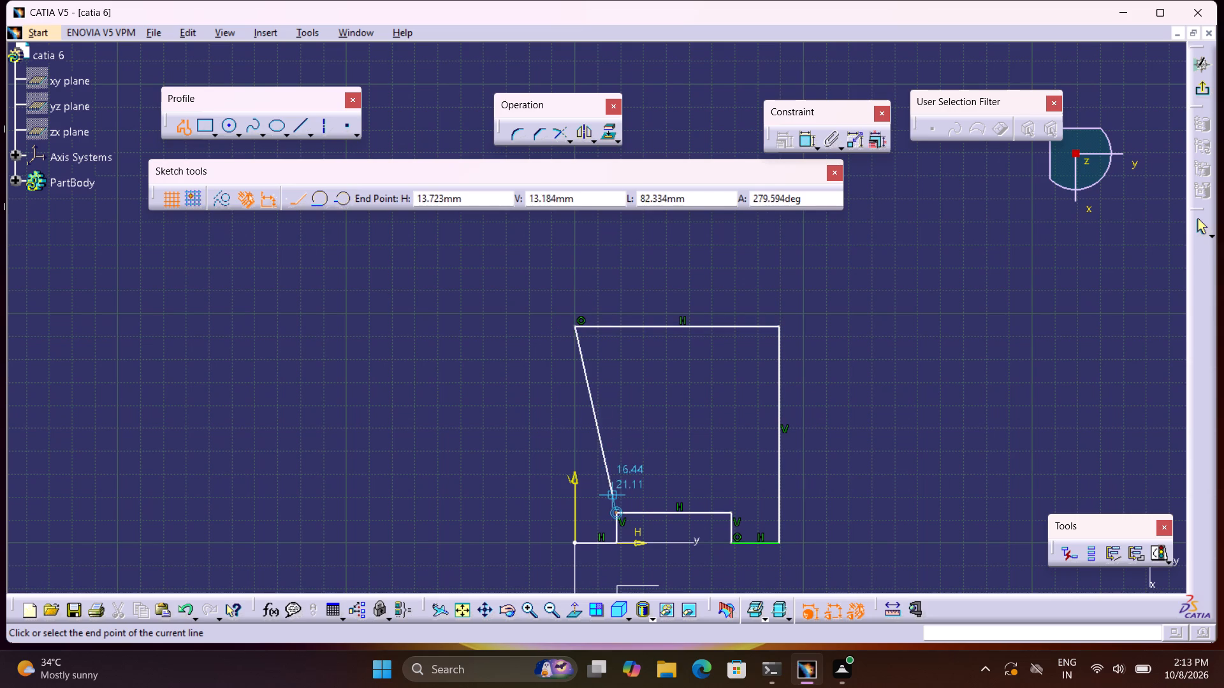
{"action": "left_click", "coordinate": [574, 542]}
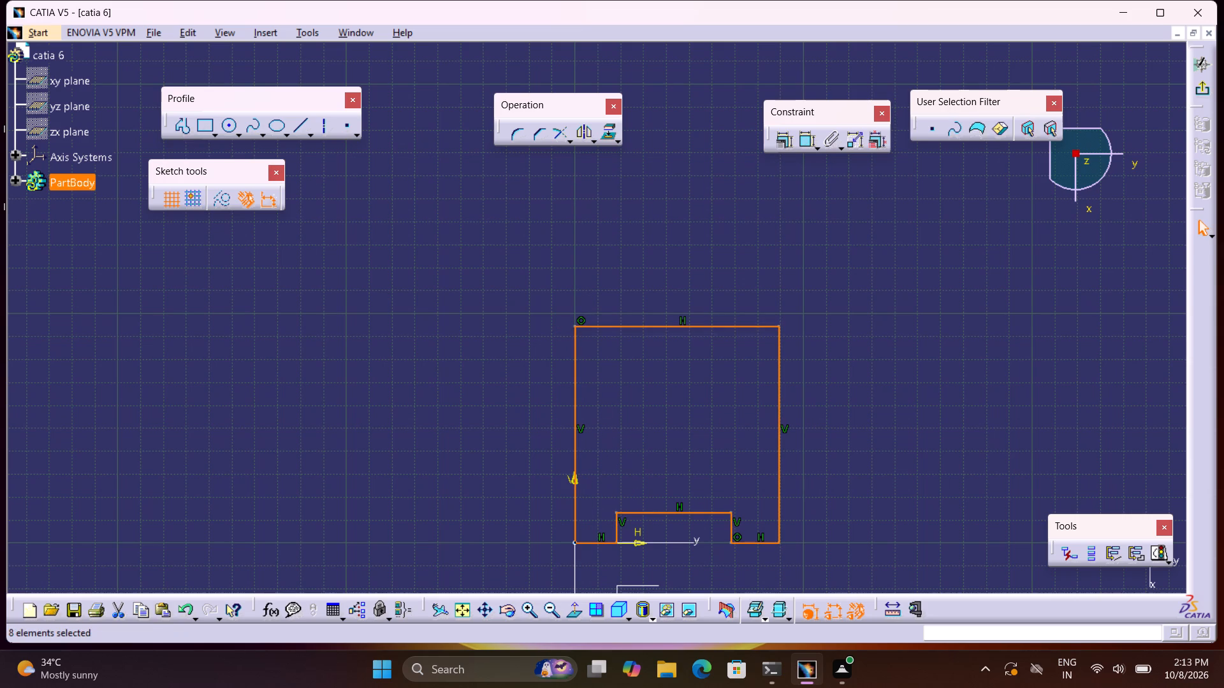
Dimension the profile's outer vertical edge opposite the origin and set it to 60 mm.
{"action": "left_click", "coordinate": [810, 133]}
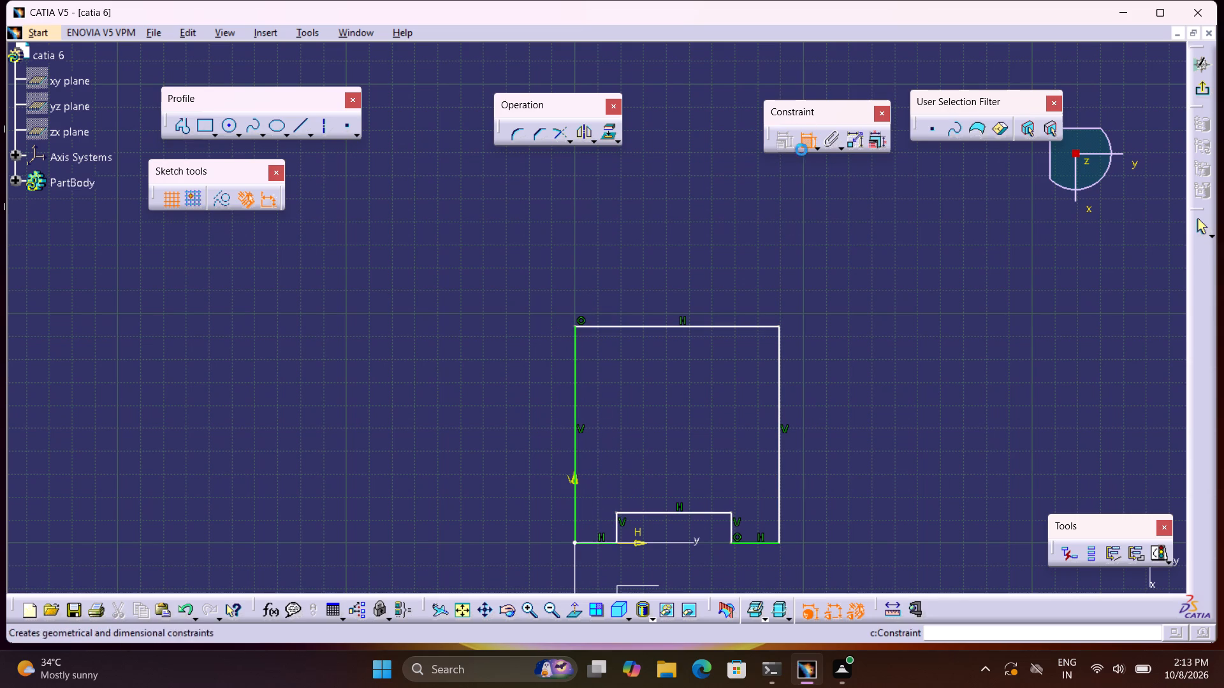
{"action": "middle_click_drag", "start_coordinate": [798, 389], "coordinate": [792, 361]}
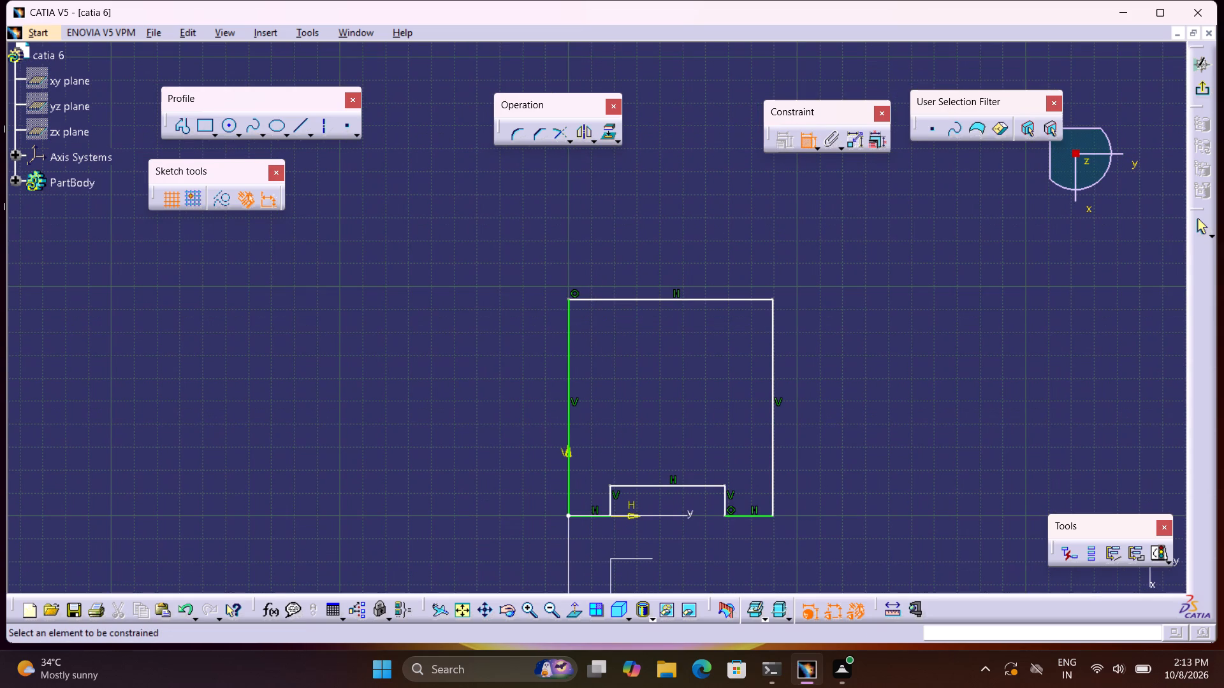
{"action": "left_click", "coordinate": [771, 362]}
{"action": "left_click", "coordinate": [892, 418]}
{"action": "double_click", "coordinate": [890, 412]}
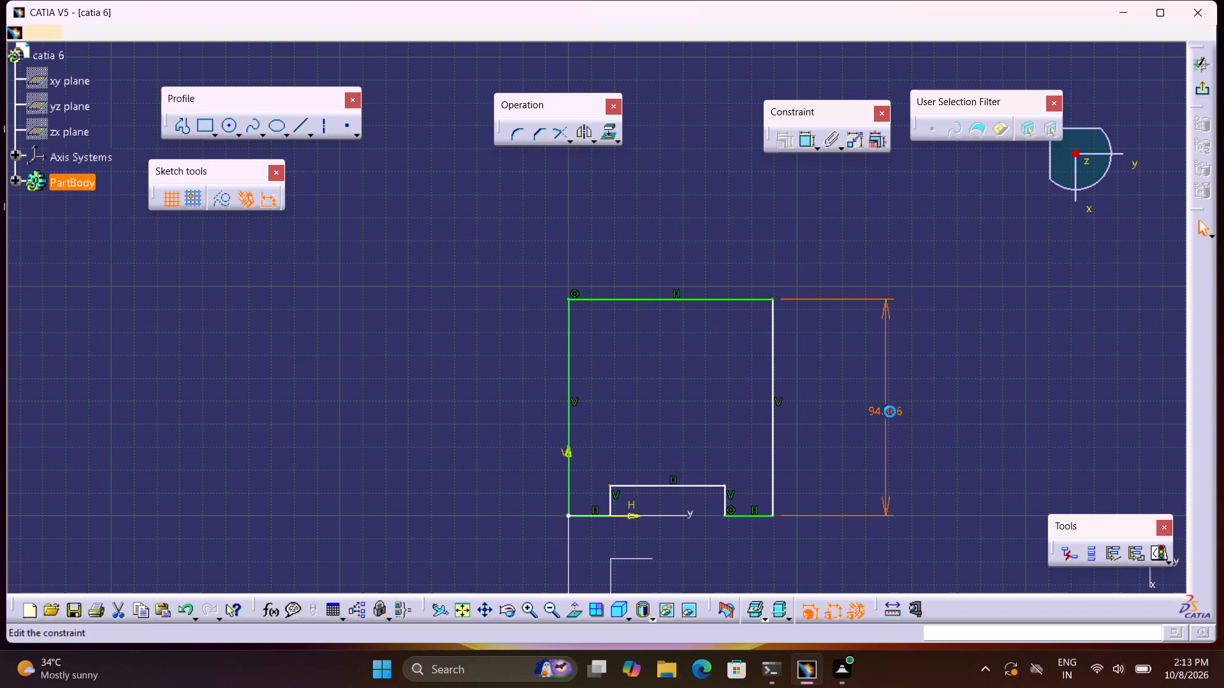
{"action": "type", "text": "60"}
{"action": "key", "text": "Return"}
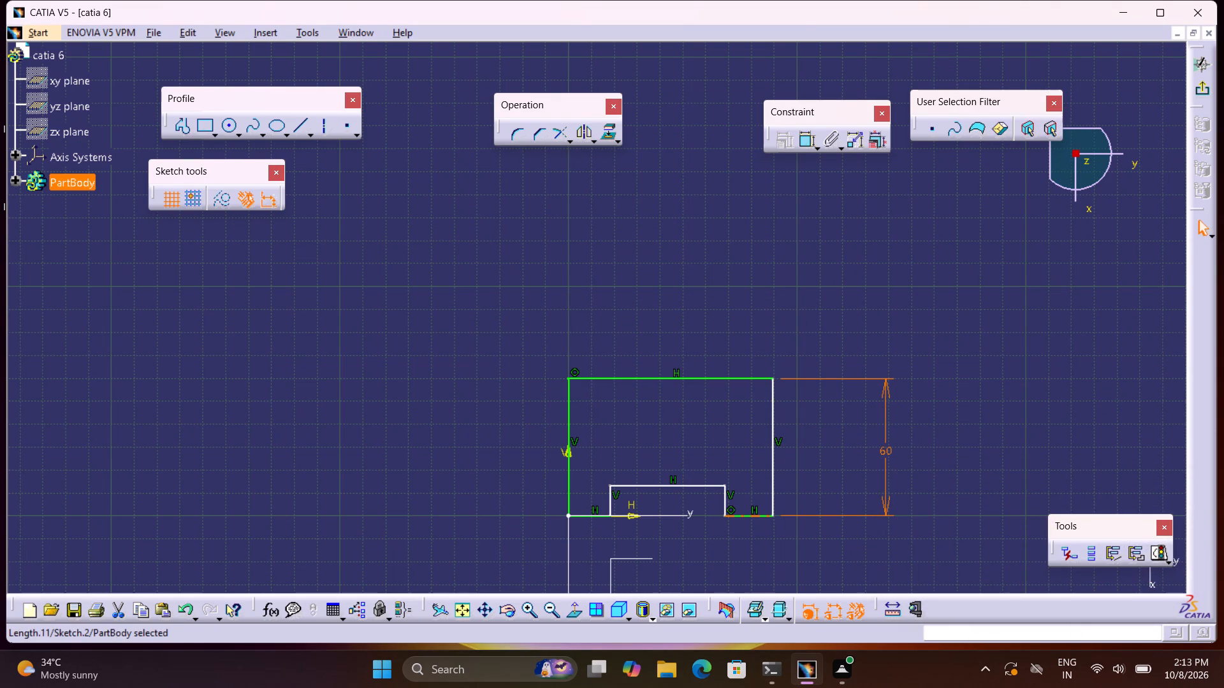
{"action": "left_click", "coordinate": [709, 559]}
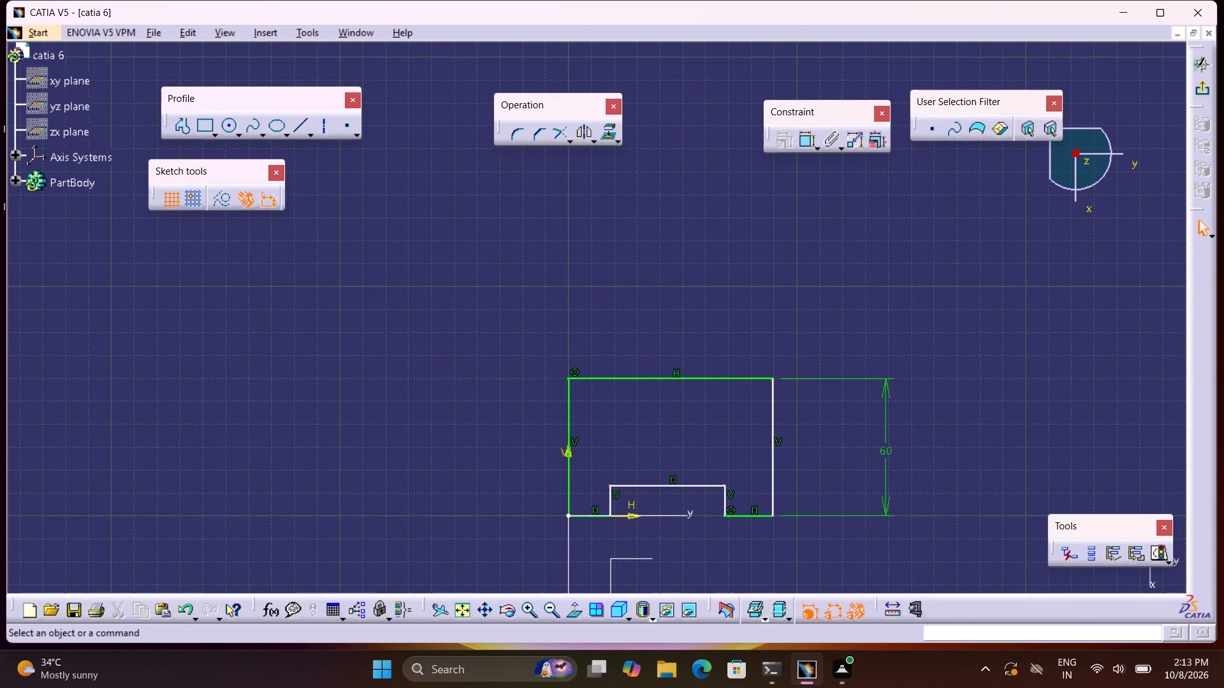
Dimension the short bottom segment on the far side of the notch from the origin and set it to 10 mm.
{"action": "middle_click_drag", "start_coordinate": [750, 539], "coordinate": [745, 468]}
{"action": "middle_click", "coordinate": [745, 448]}
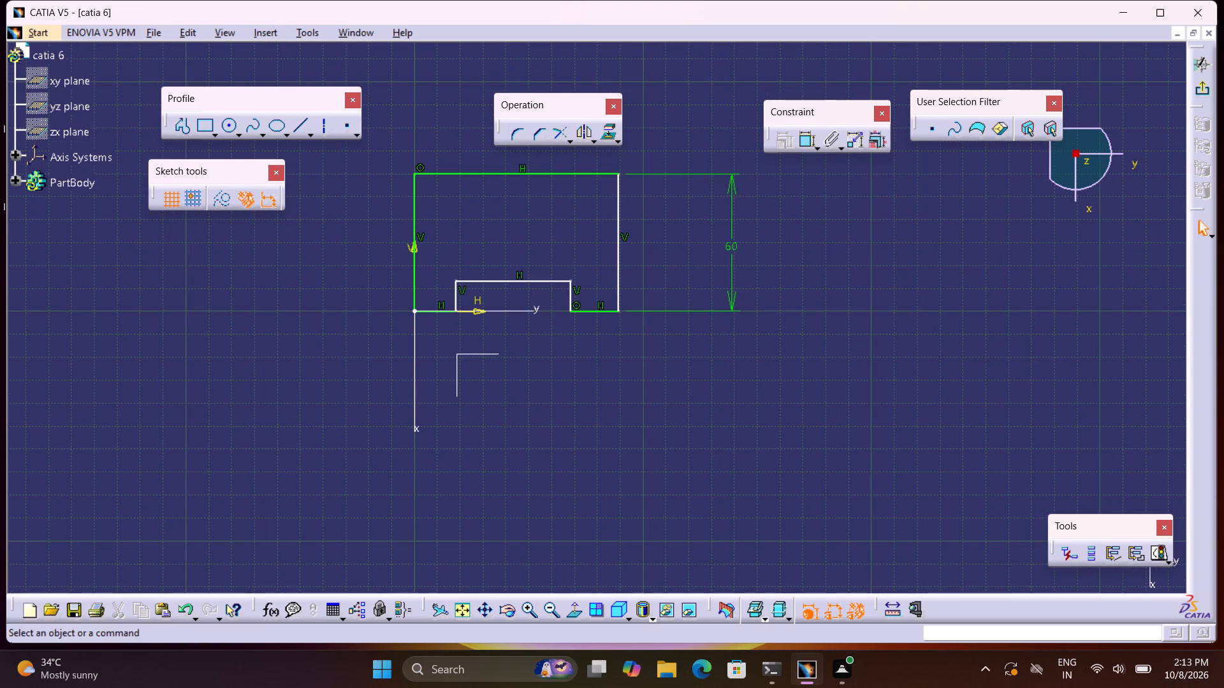
{"action": "double_click", "coordinate": [805, 140]}
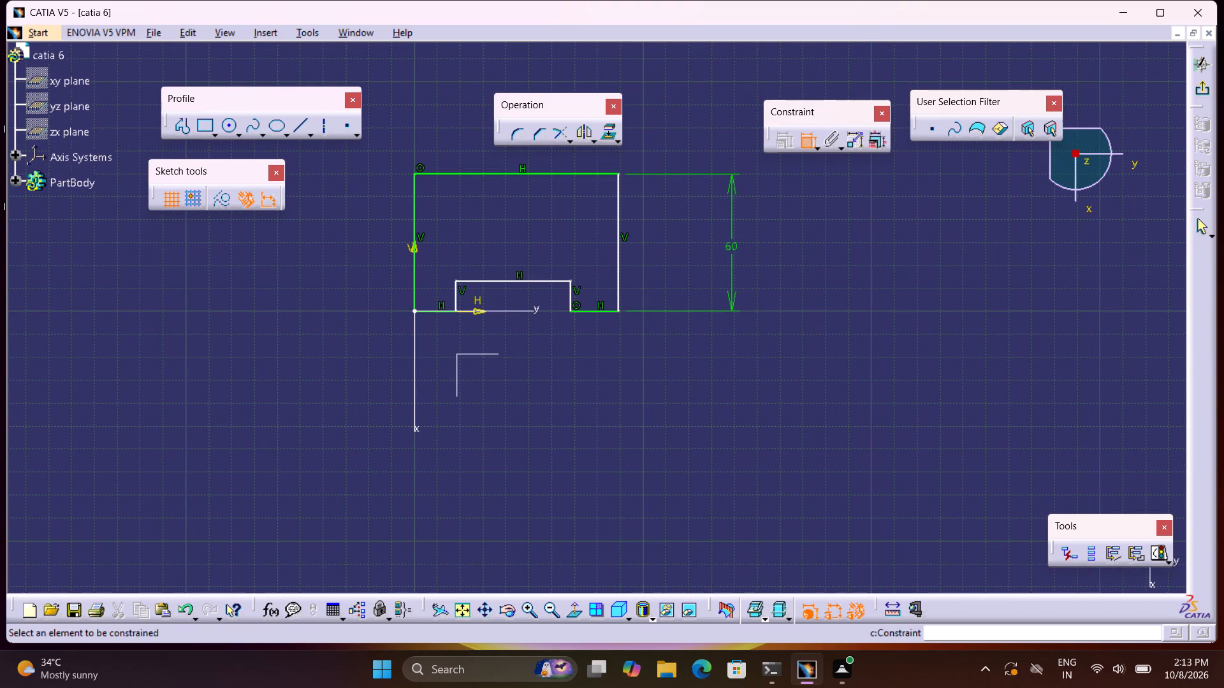
{"action": "middle_click_drag", "start_coordinate": [836, 226], "coordinate": [996, 387]}
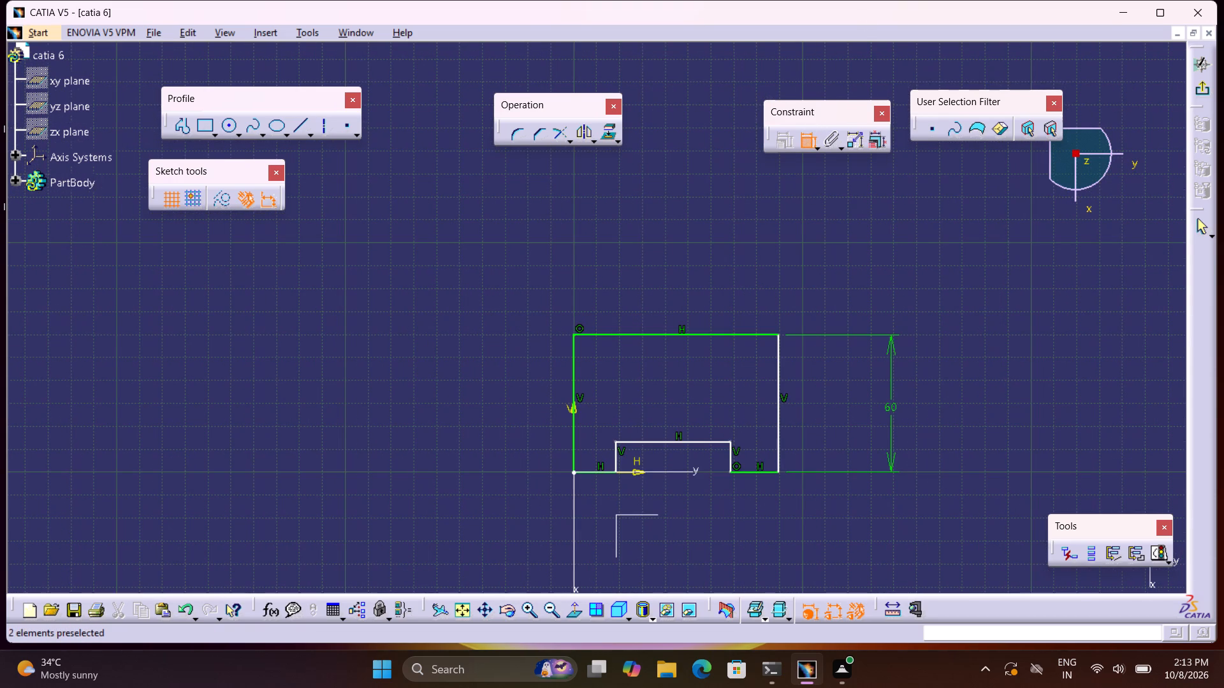
{"action": "left_click", "coordinate": [753, 473]}
{"action": "left_click", "coordinate": [761, 520]}
{"action": "double_click", "coordinate": [761, 517]}
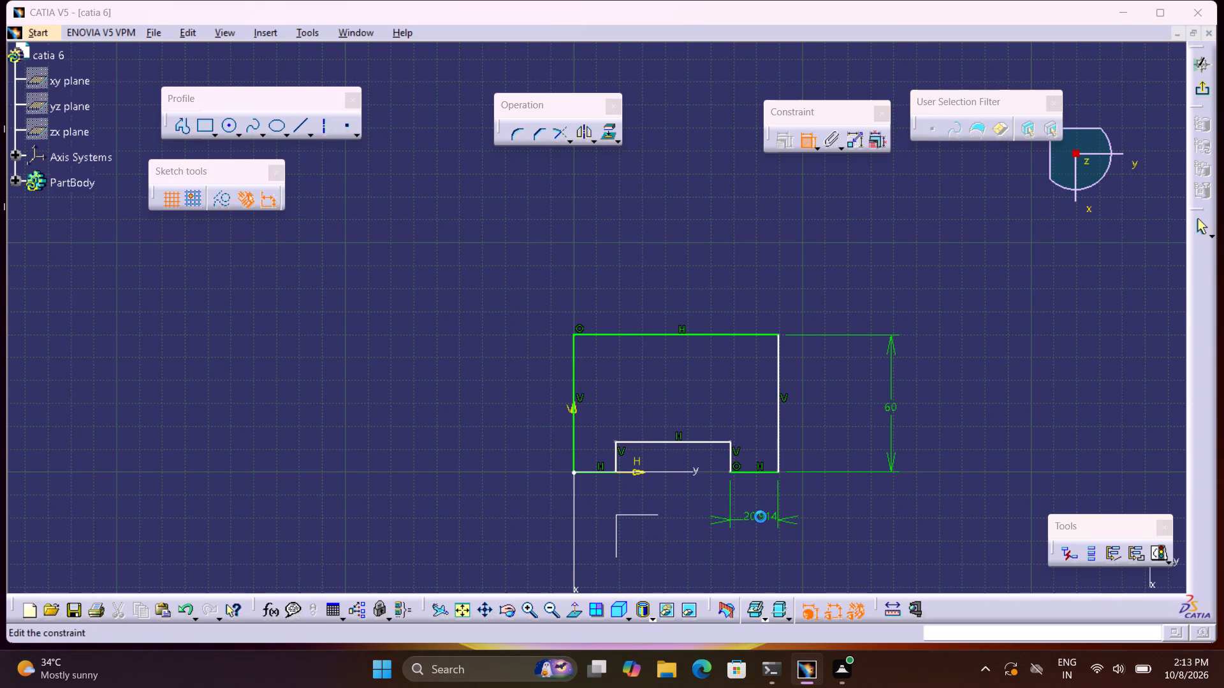
{"action": "type", "text": "10"}
{"action": "key", "text": "Return"}
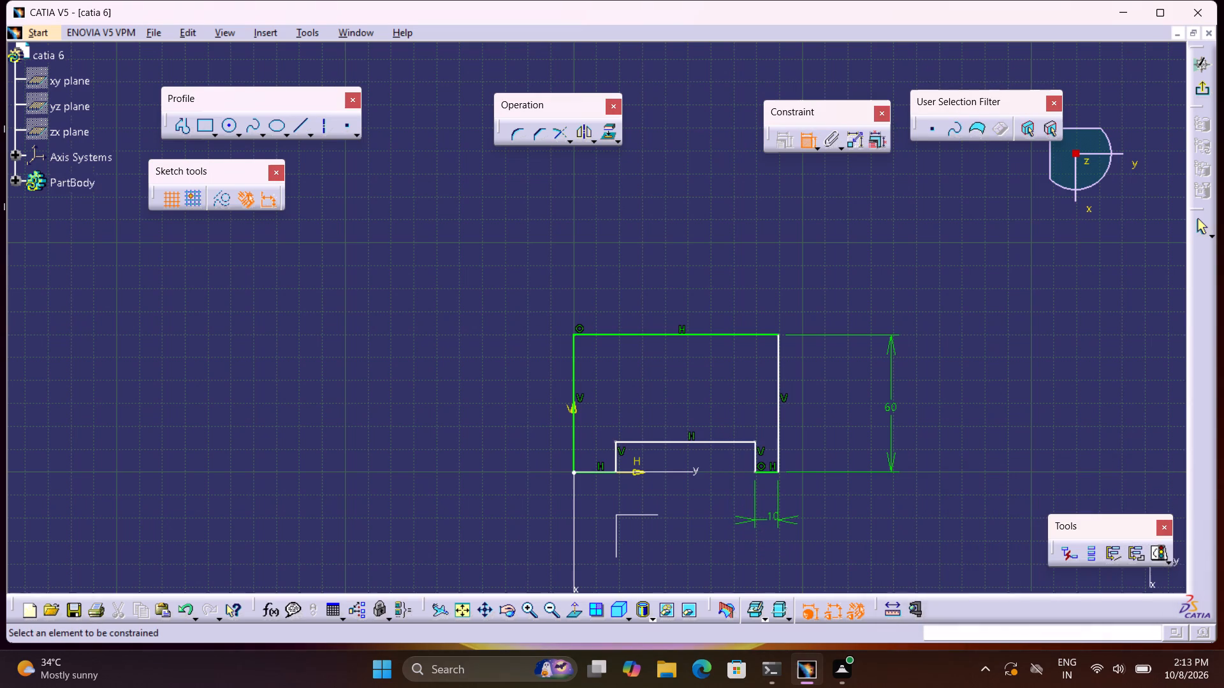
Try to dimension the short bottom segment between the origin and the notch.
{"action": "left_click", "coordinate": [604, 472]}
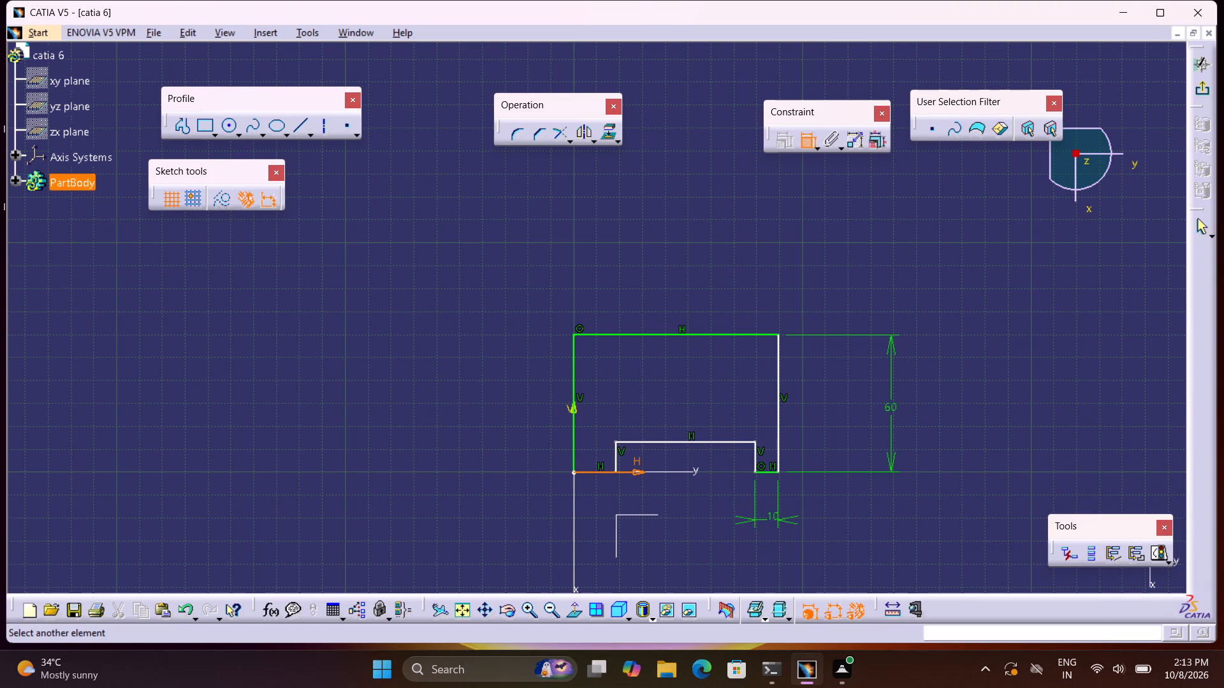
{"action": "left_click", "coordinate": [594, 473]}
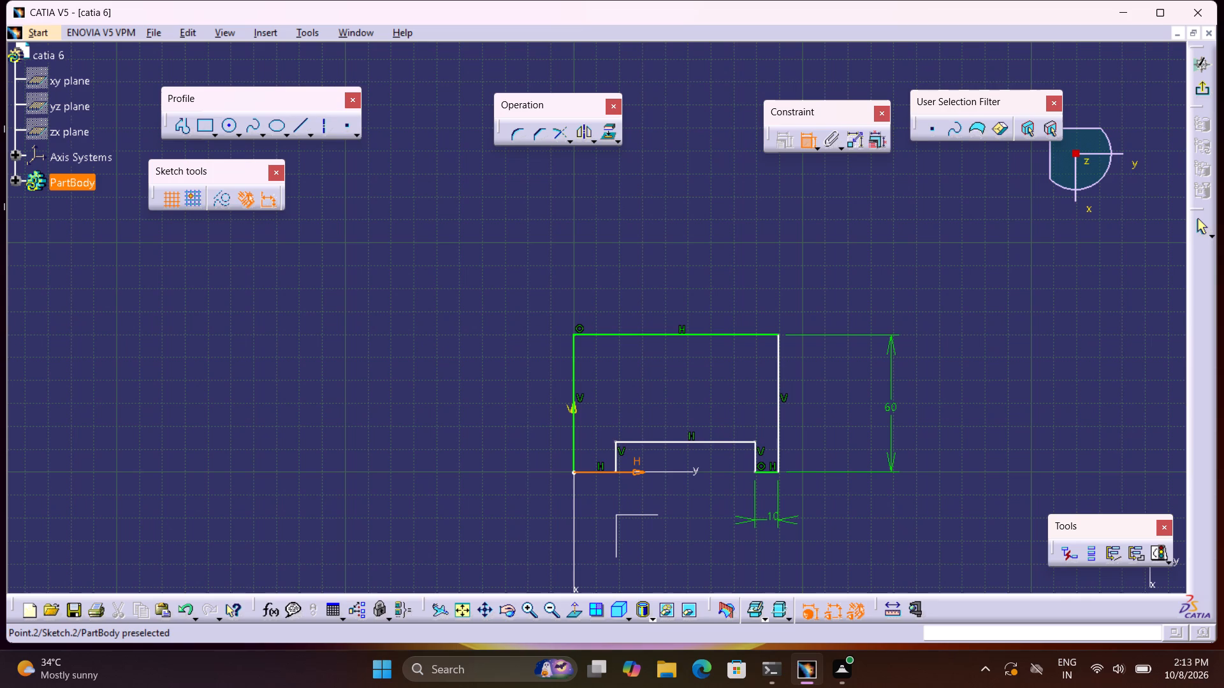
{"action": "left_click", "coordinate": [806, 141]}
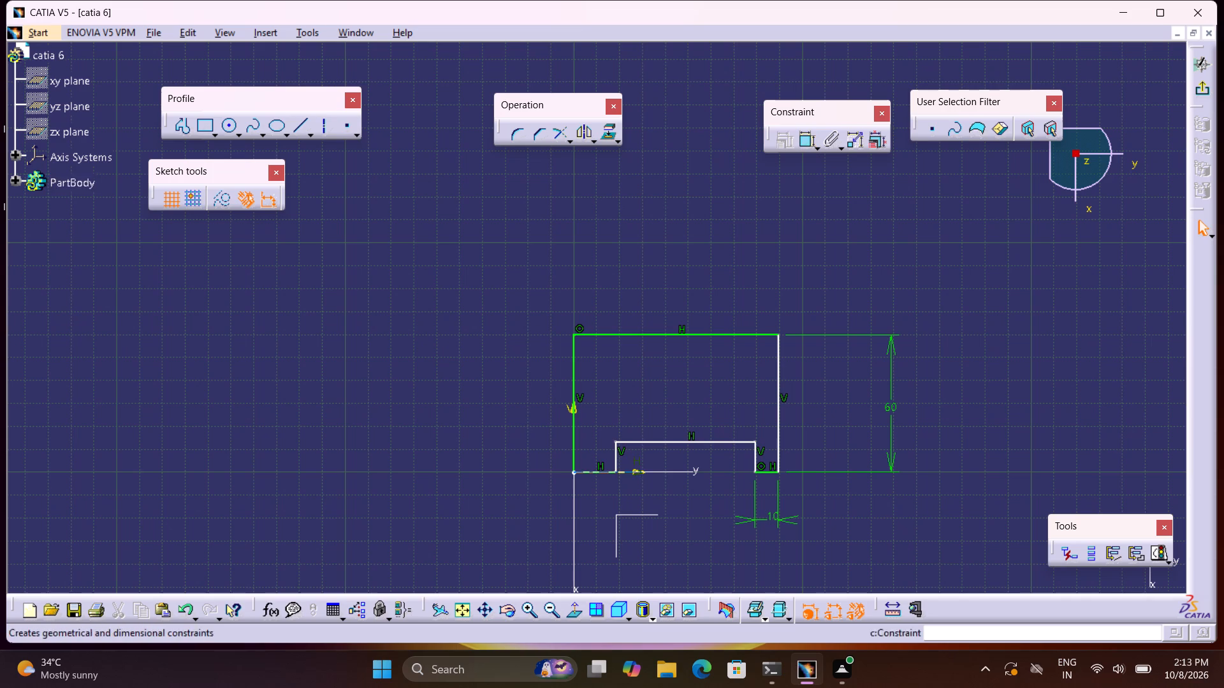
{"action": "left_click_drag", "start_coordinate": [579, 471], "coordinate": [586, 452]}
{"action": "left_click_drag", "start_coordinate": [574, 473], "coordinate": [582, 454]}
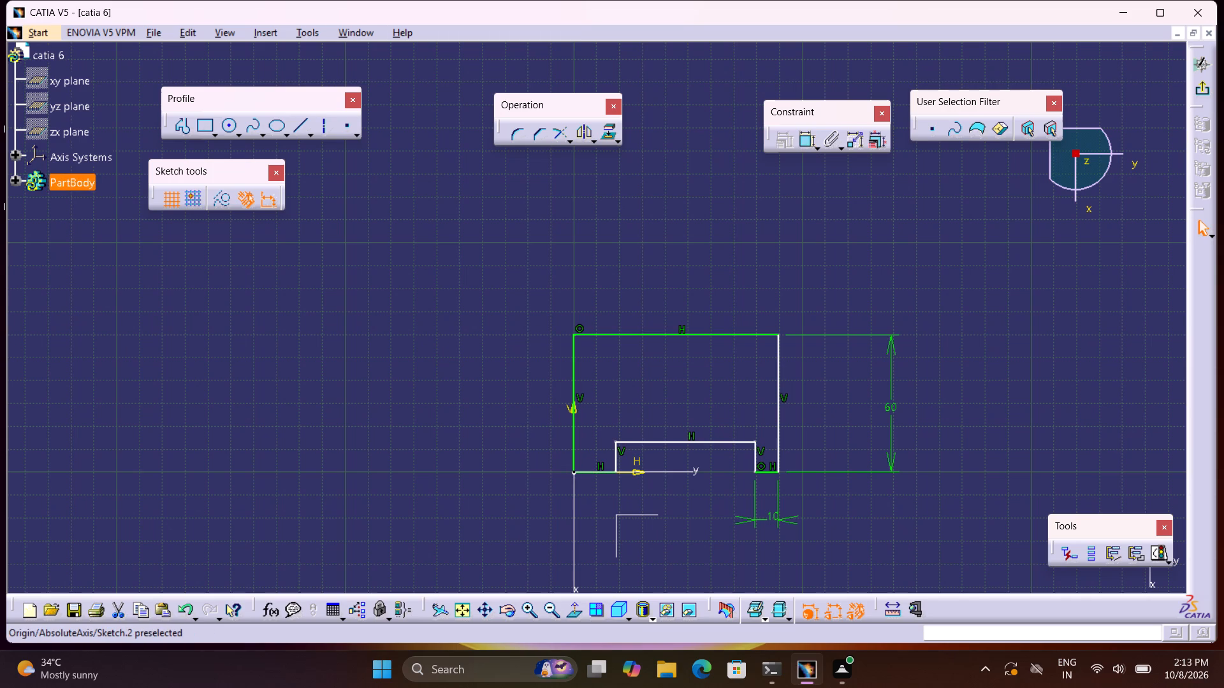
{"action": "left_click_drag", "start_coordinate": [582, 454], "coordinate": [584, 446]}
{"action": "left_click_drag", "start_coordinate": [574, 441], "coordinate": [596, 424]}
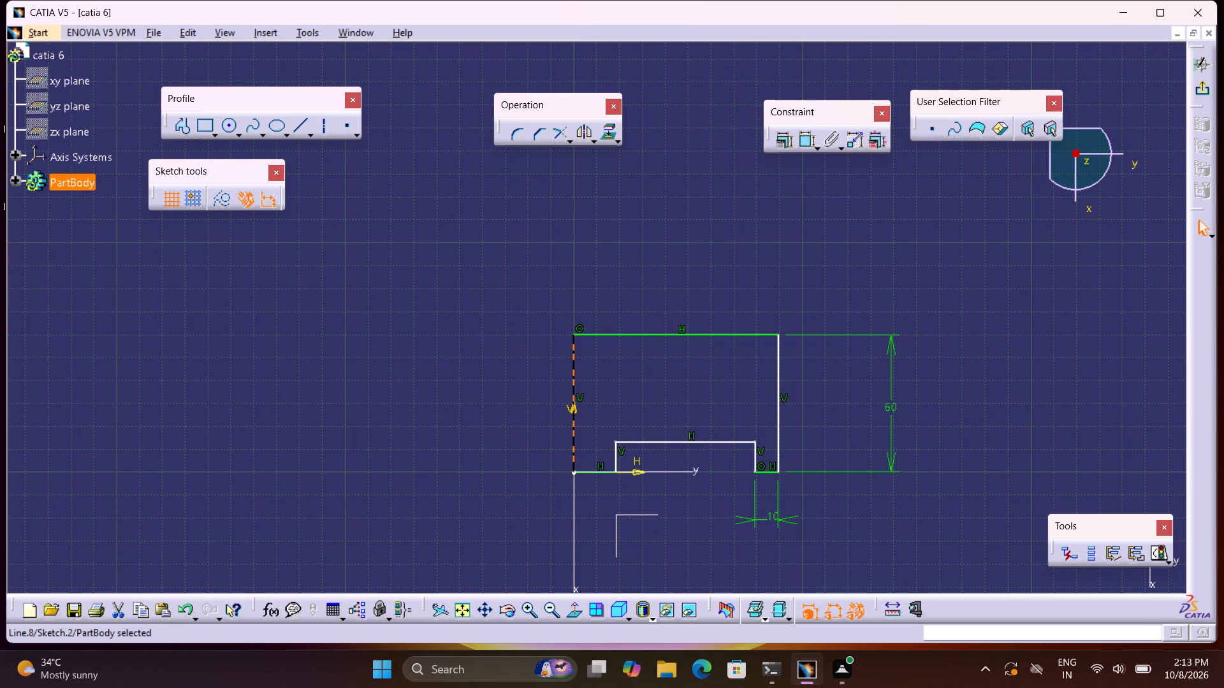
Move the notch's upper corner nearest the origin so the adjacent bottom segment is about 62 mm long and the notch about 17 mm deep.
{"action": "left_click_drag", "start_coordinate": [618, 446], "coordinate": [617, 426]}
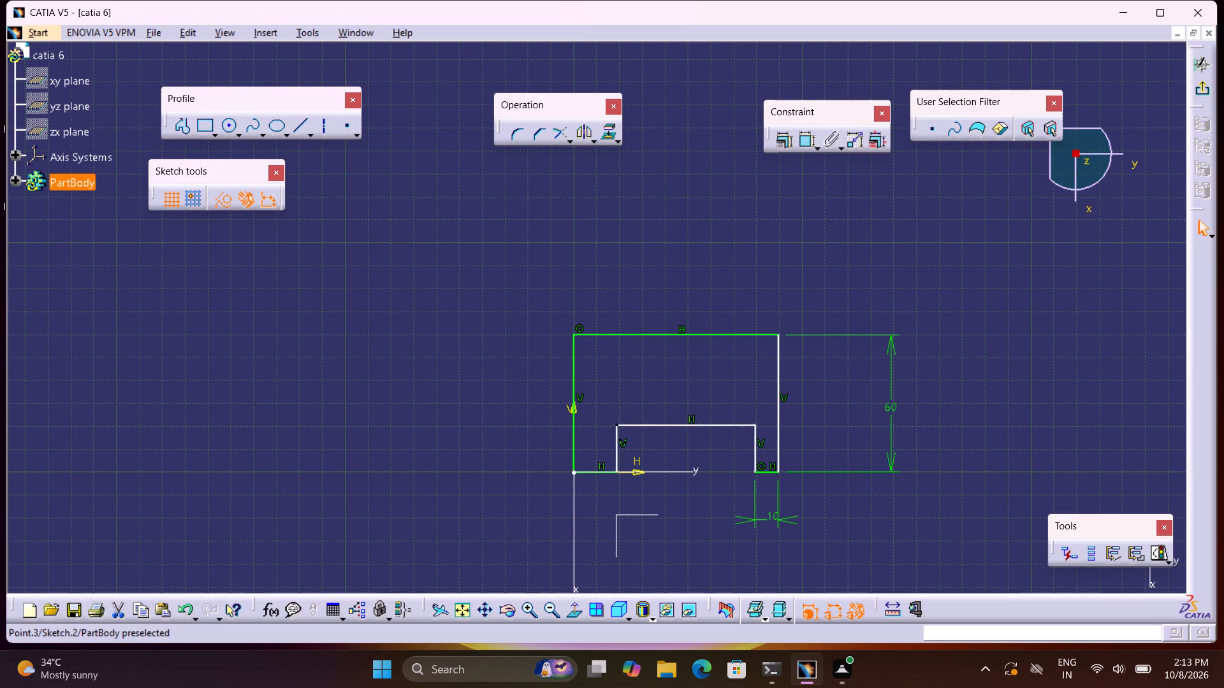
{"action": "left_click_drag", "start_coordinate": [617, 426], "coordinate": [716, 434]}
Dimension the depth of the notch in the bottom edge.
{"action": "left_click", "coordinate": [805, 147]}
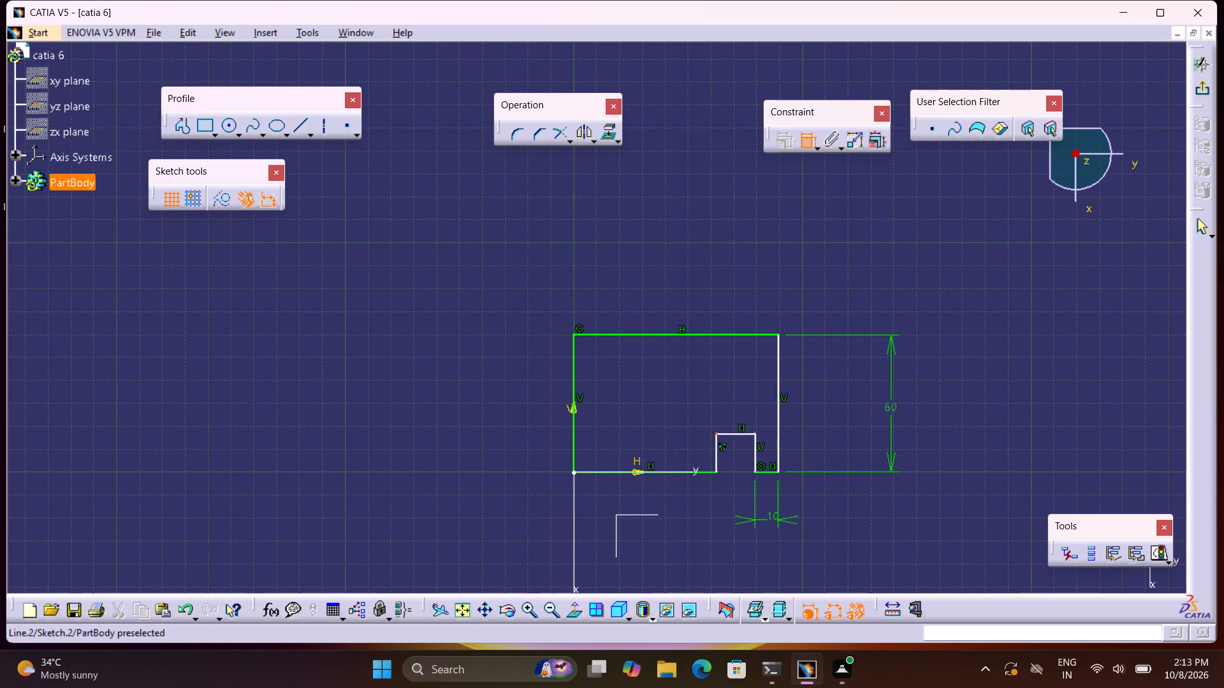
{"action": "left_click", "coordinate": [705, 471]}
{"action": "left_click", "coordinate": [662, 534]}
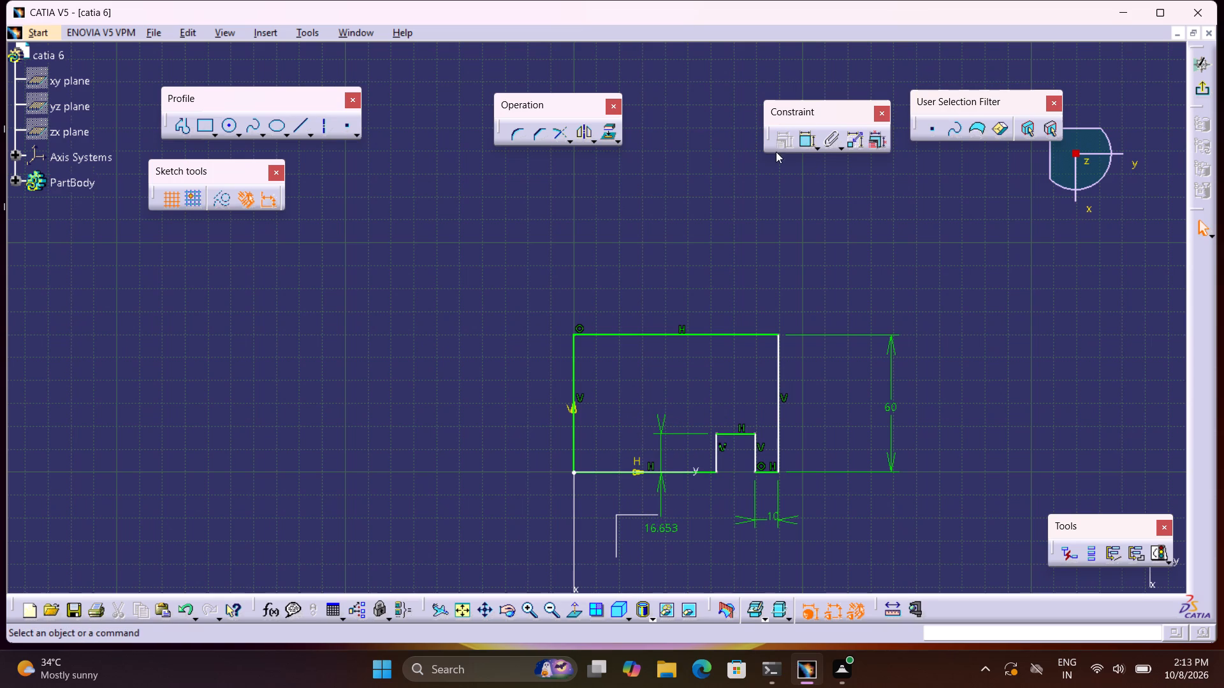
Dimension the bottom segment between the origin and the notch and set it to 10 mm.
{"action": "left_click", "coordinate": [801, 146]}
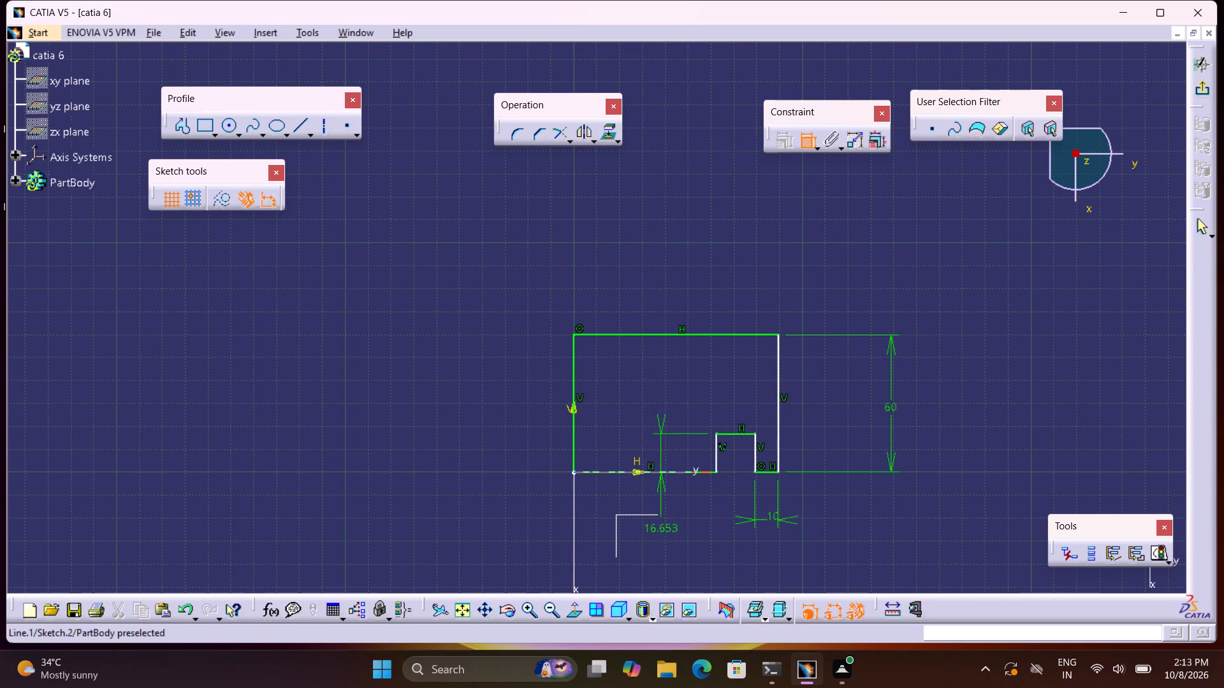
{"action": "left_click", "coordinate": [708, 473]}
{"action": "left_click", "coordinate": [683, 558]}
{"action": "double_click", "coordinate": [685, 551]}
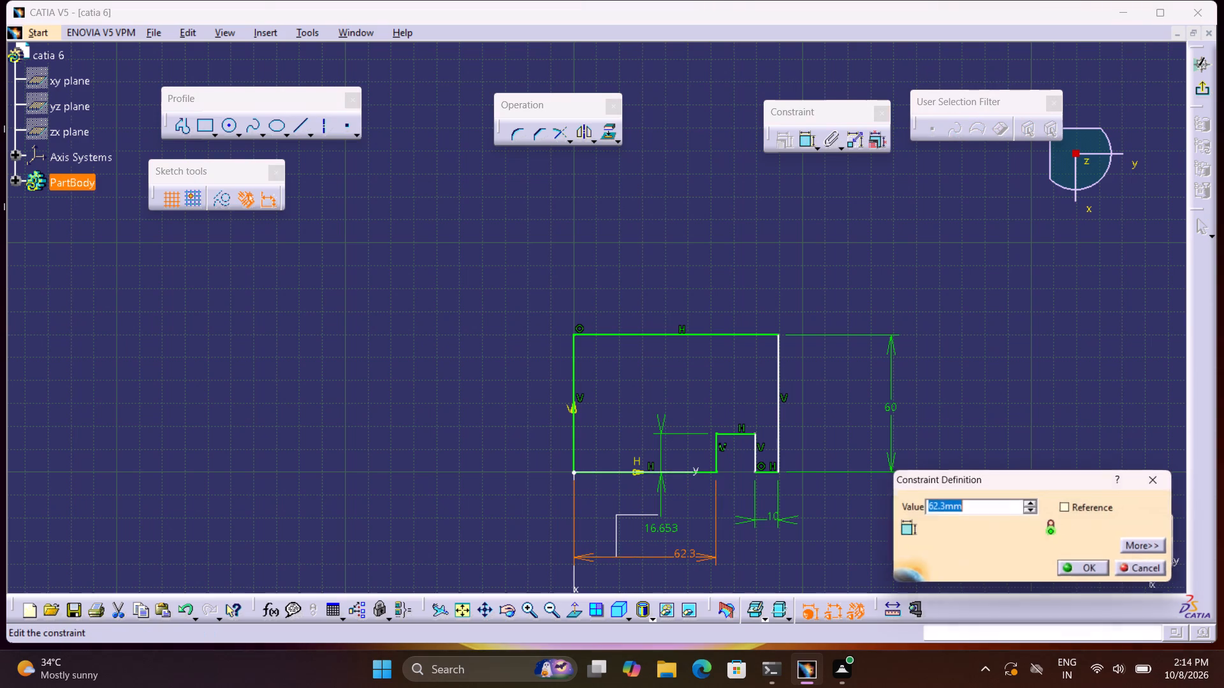
{"action": "key", "text": "1"}
{"action": "key", "text": "0"}
{"action": "key", "text": "Return"}
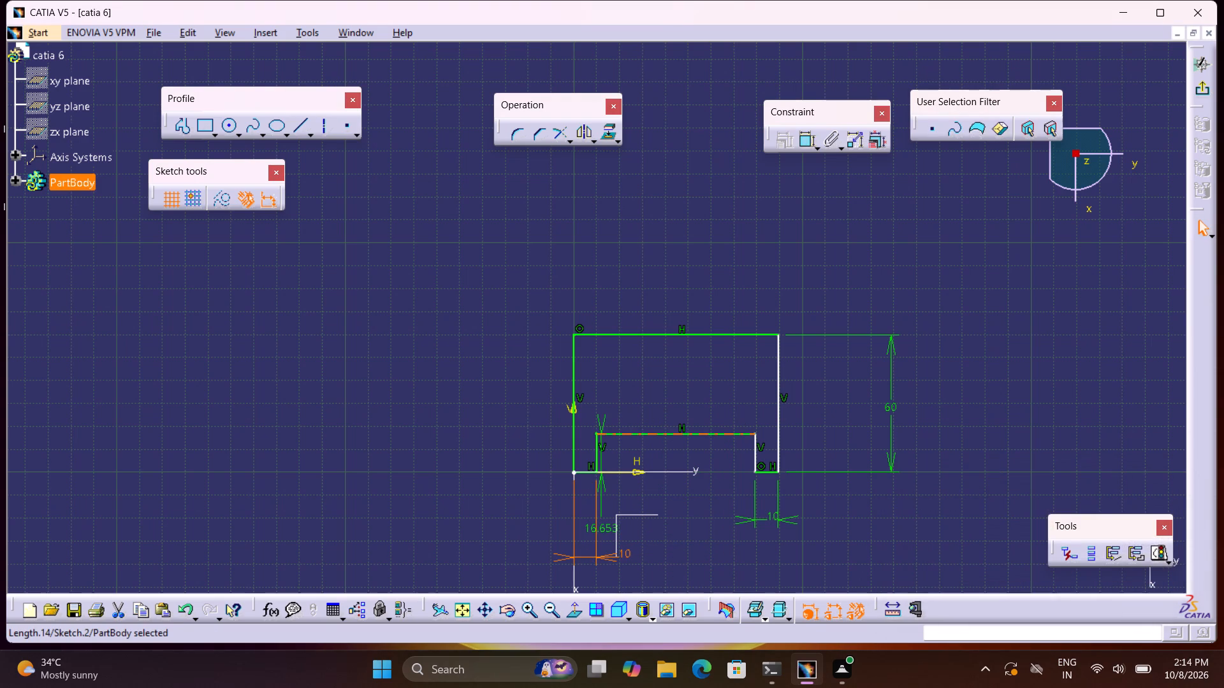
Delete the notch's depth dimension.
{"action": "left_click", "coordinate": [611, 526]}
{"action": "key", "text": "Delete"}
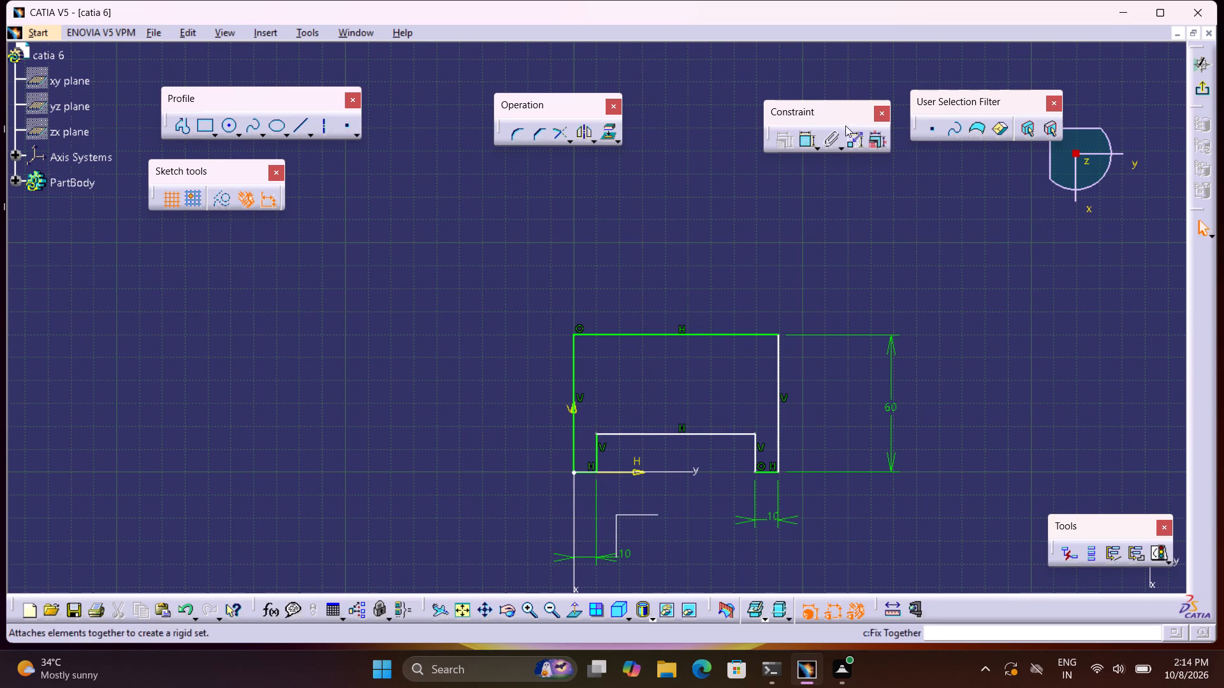
Dimension the notch's upper horizontal edge and set it to 20 mm.
{"action": "left_click", "coordinate": [806, 141]}
{"action": "left_click", "coordinate": [728, 433]}
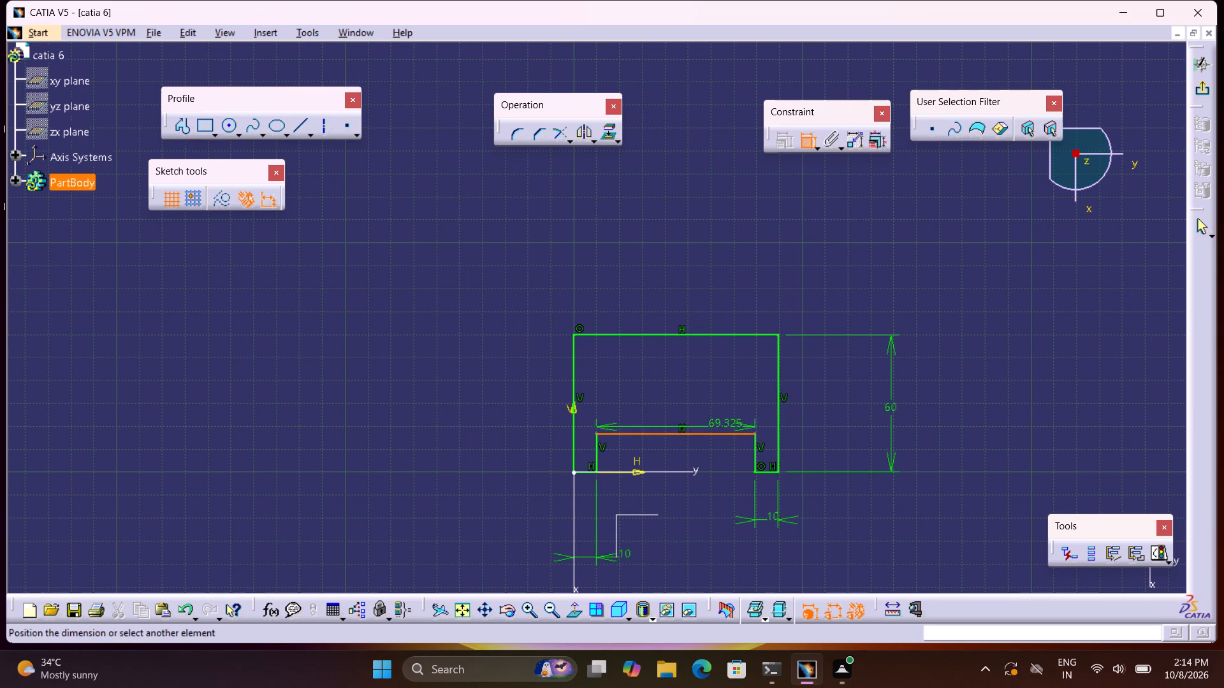
{"action": "left_click", "coordinate": [721, 413]}
{"action": "double_click", "coordinate": [721, 407]}
{"action": "type", "text": "20"}
{"action": "key", "text": "Return"}
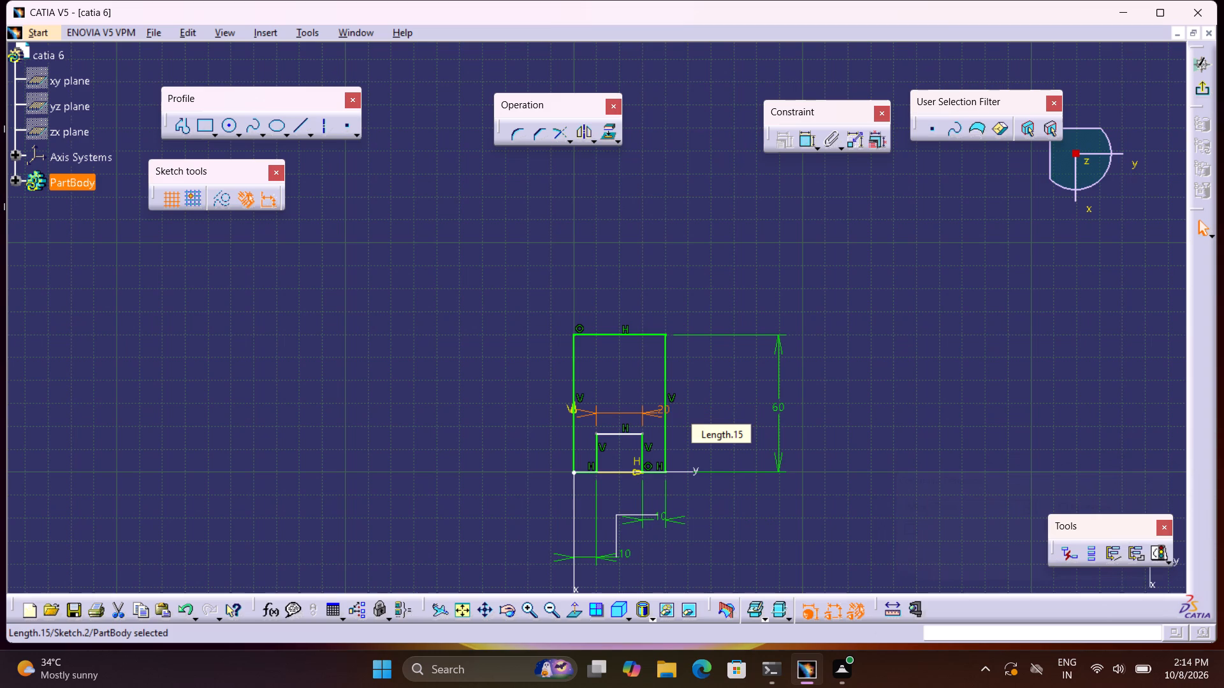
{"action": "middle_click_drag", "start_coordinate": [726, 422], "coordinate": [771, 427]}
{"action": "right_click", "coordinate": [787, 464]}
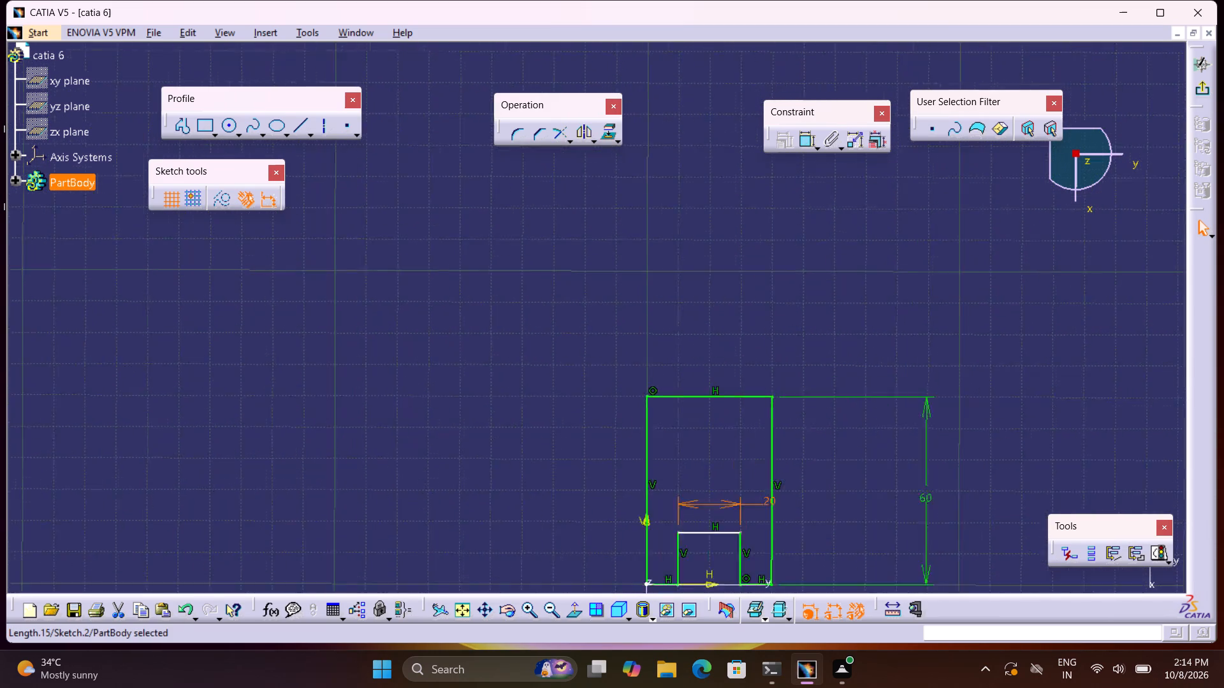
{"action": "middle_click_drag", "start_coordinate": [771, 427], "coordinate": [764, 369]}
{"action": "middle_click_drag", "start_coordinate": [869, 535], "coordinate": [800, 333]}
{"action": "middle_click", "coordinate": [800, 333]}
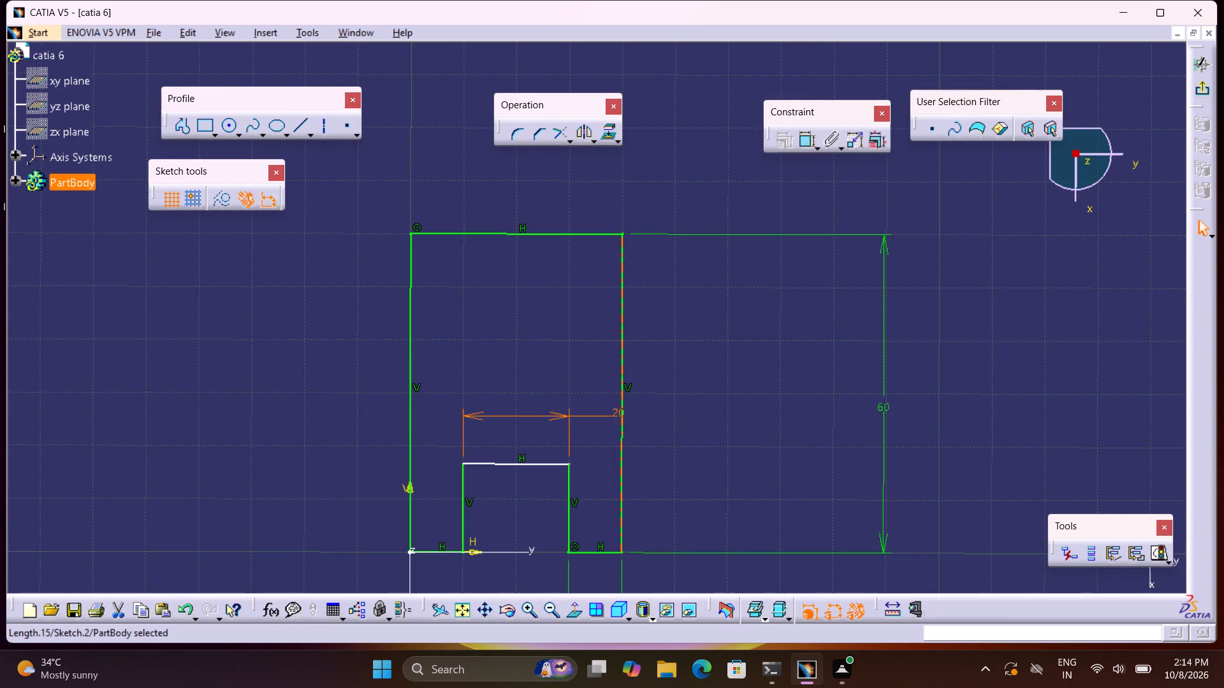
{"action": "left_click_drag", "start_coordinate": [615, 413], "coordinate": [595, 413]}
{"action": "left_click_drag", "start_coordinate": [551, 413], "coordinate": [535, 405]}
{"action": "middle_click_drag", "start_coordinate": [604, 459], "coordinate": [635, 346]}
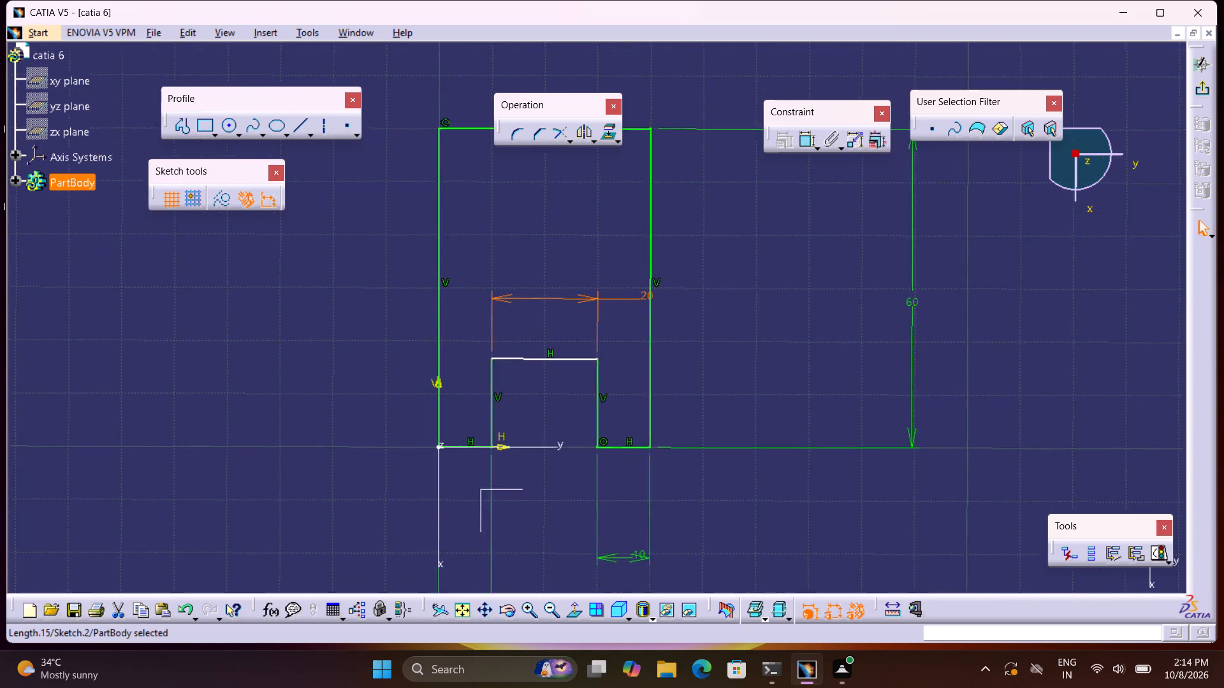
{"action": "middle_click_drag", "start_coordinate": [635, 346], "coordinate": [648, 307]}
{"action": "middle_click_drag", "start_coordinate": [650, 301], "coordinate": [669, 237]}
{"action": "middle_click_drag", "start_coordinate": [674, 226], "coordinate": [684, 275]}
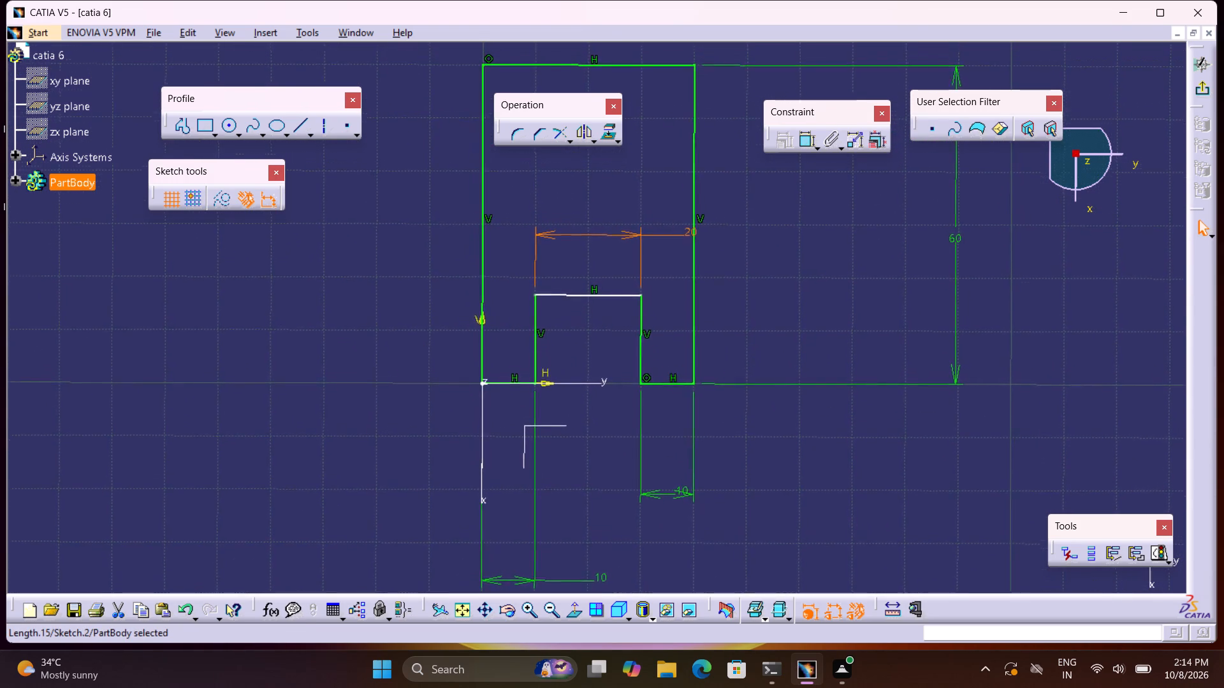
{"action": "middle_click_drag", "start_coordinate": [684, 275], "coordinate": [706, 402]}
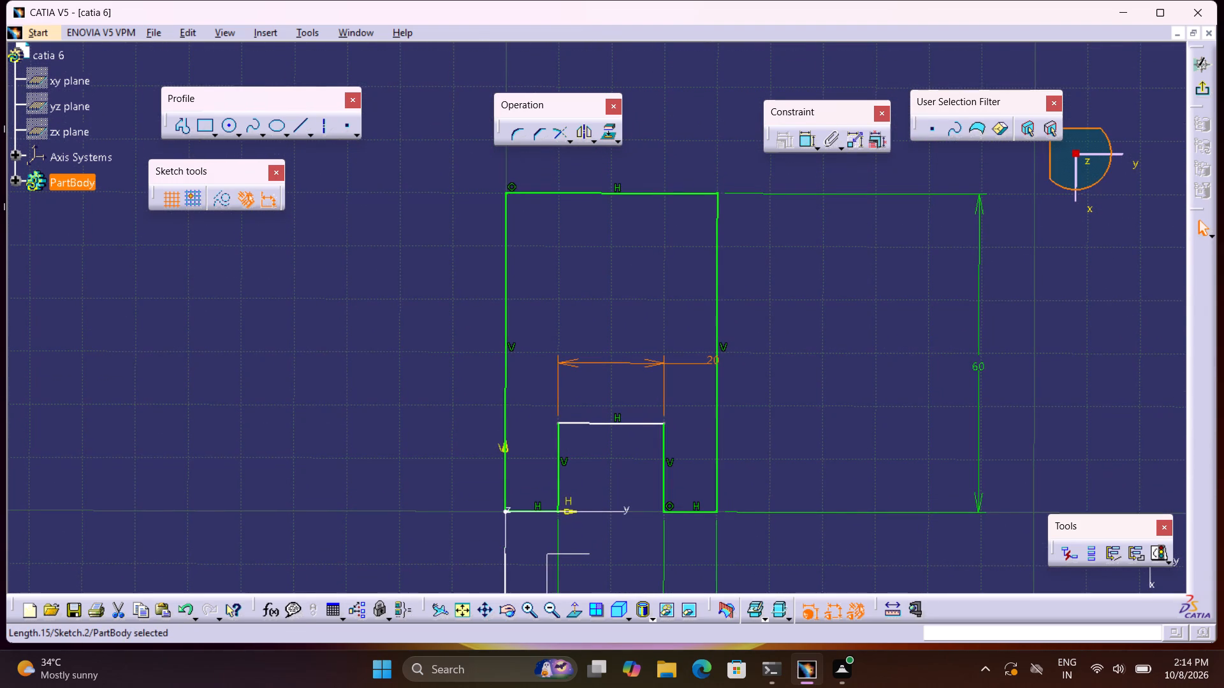
Exit the sketch and pad the notched profile to a length of 8 mm.
{"action": "left_click", "coordinate": [1200, 91]}
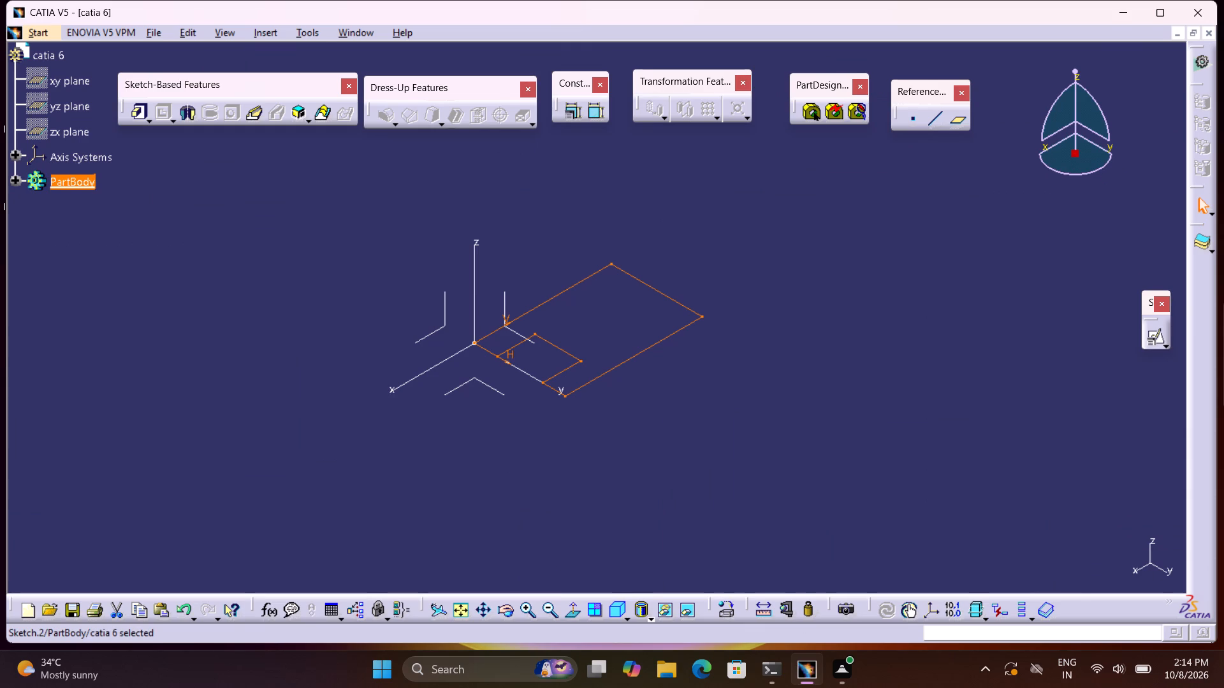
{"action": "left_click", "coordinate": [136, 110]}
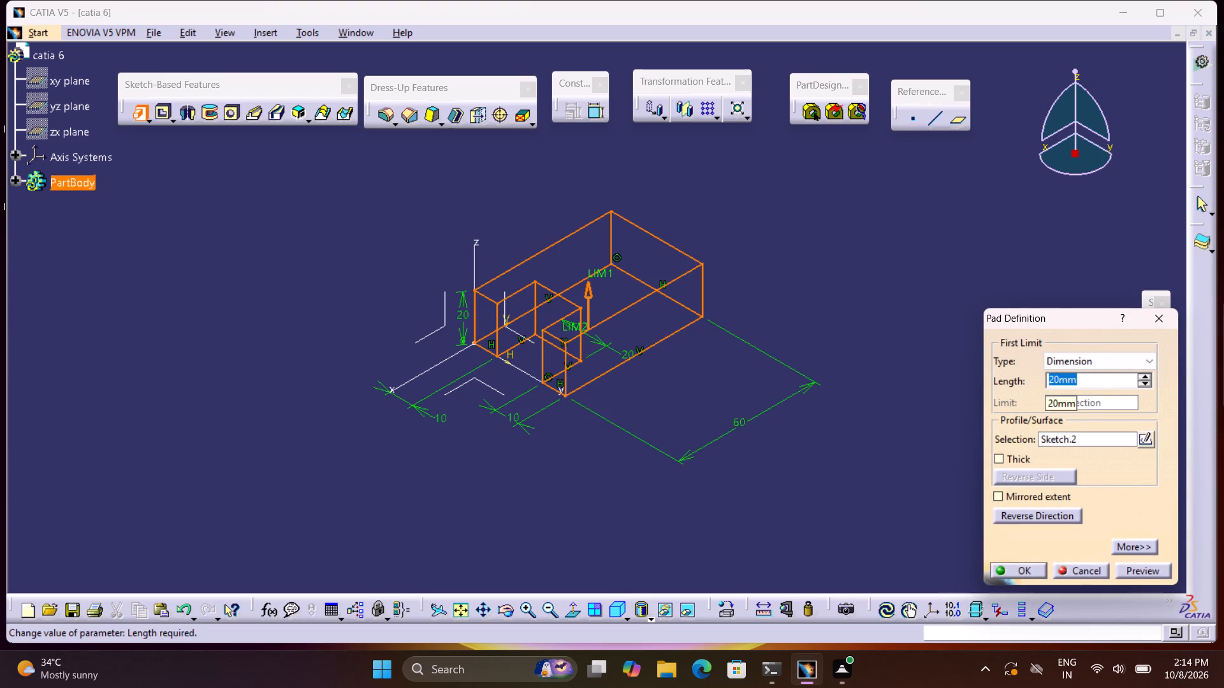
{"action": "key", "text": "8"}
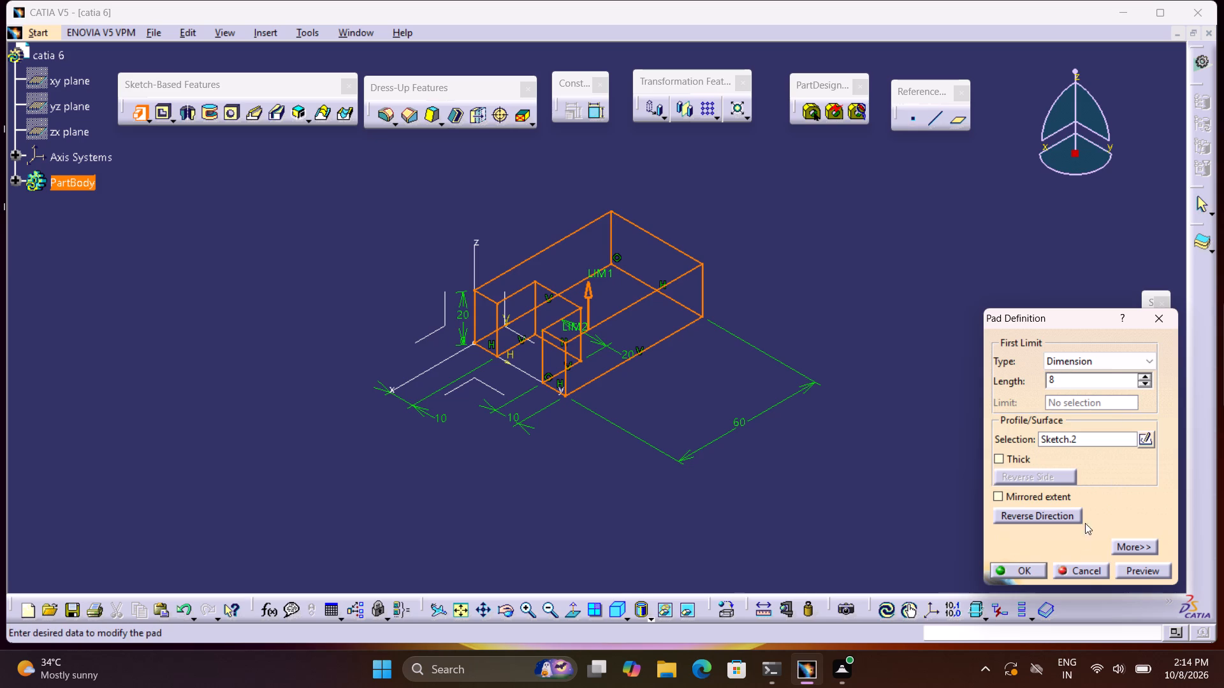
{"action": "left_click", "coordinate": [1023, 572]}
{"action": "left_click", "coordinate": [894, 309]}
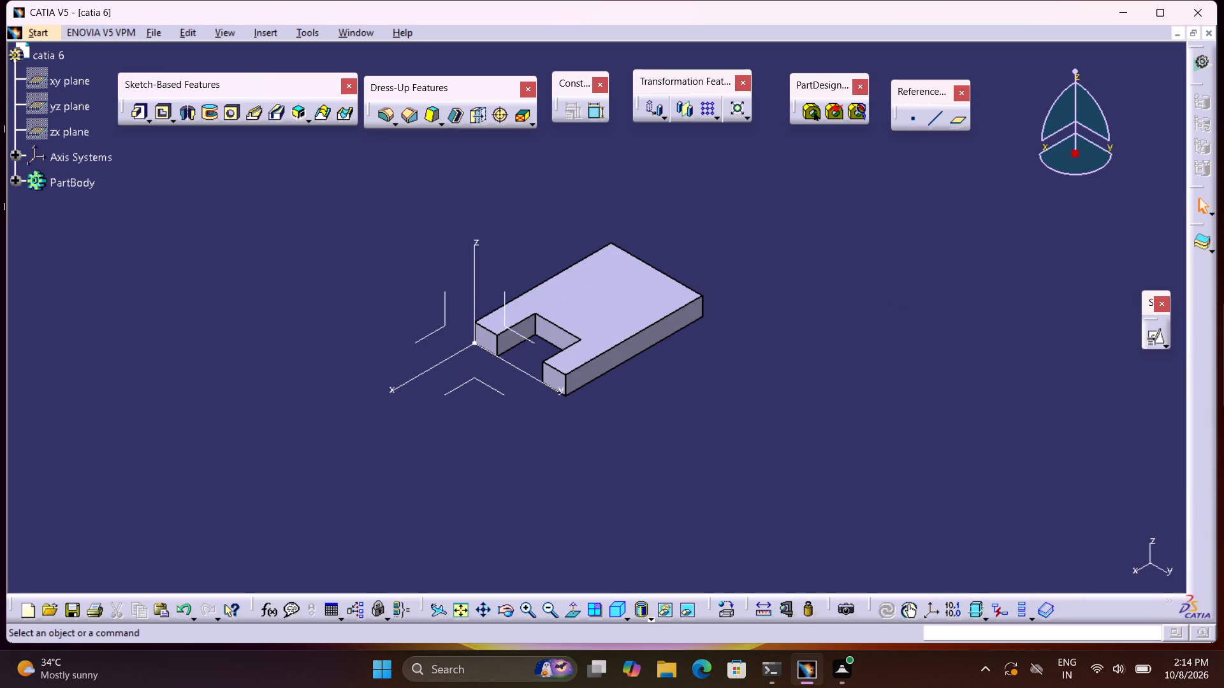
Reopen the pad's profile sketch, dimension the notch's side edge farther from the origin at 5 mm, and exit the sketch.
{"action": "middle_click_drag", "start_coordinate": [842, 290], "coordinate": [850, 311]}
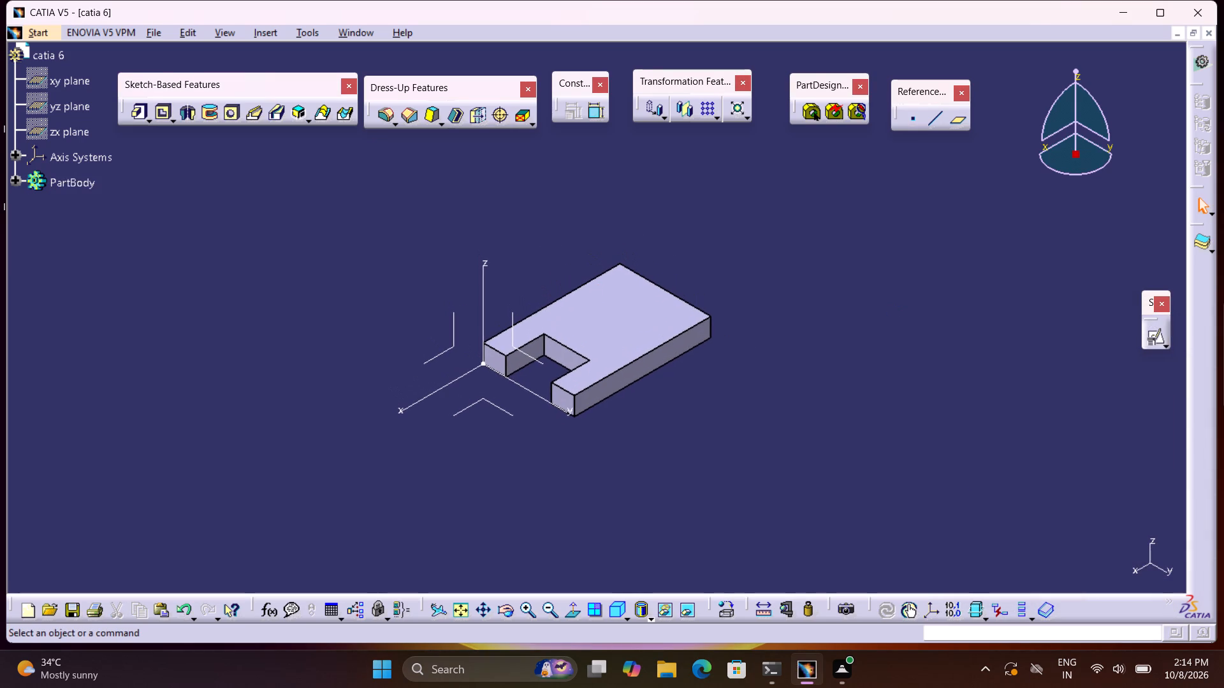
{"action": "scroll", "coordinate": [850, 311], "scroll_direction": "up", "scroll_amount": 1}
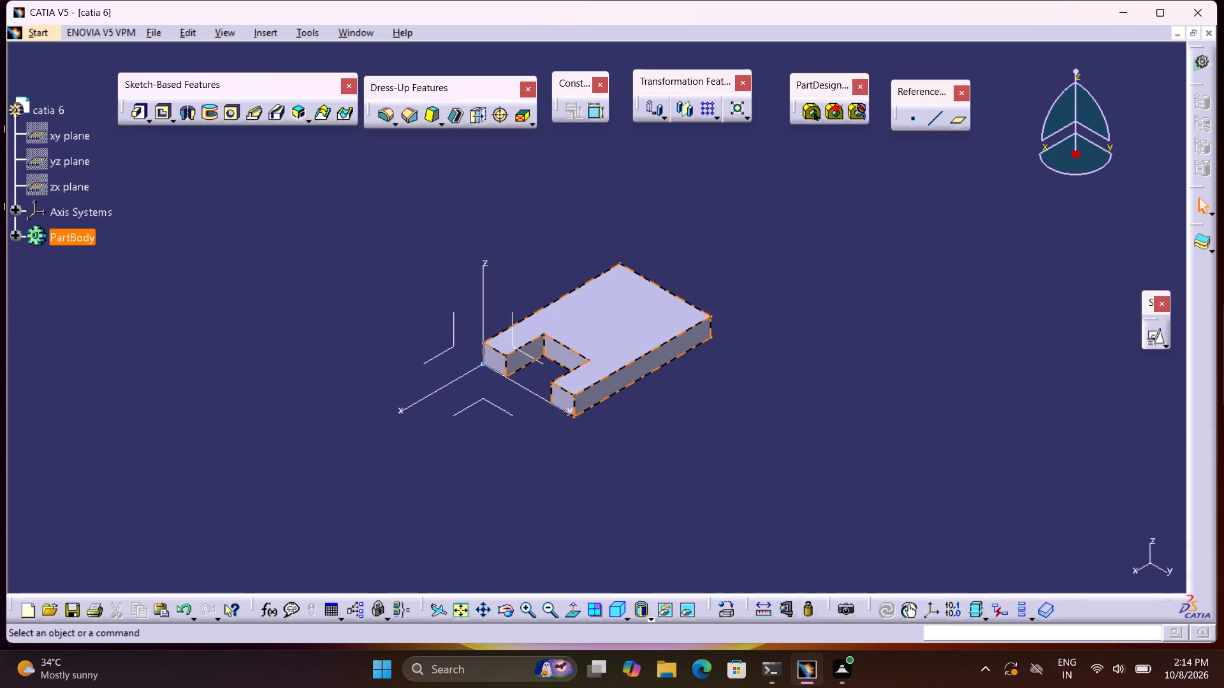
{"action": "left_click", "coordinate": [14, 235]}
{"action": "double_click", "coordinate": [106, 296]}
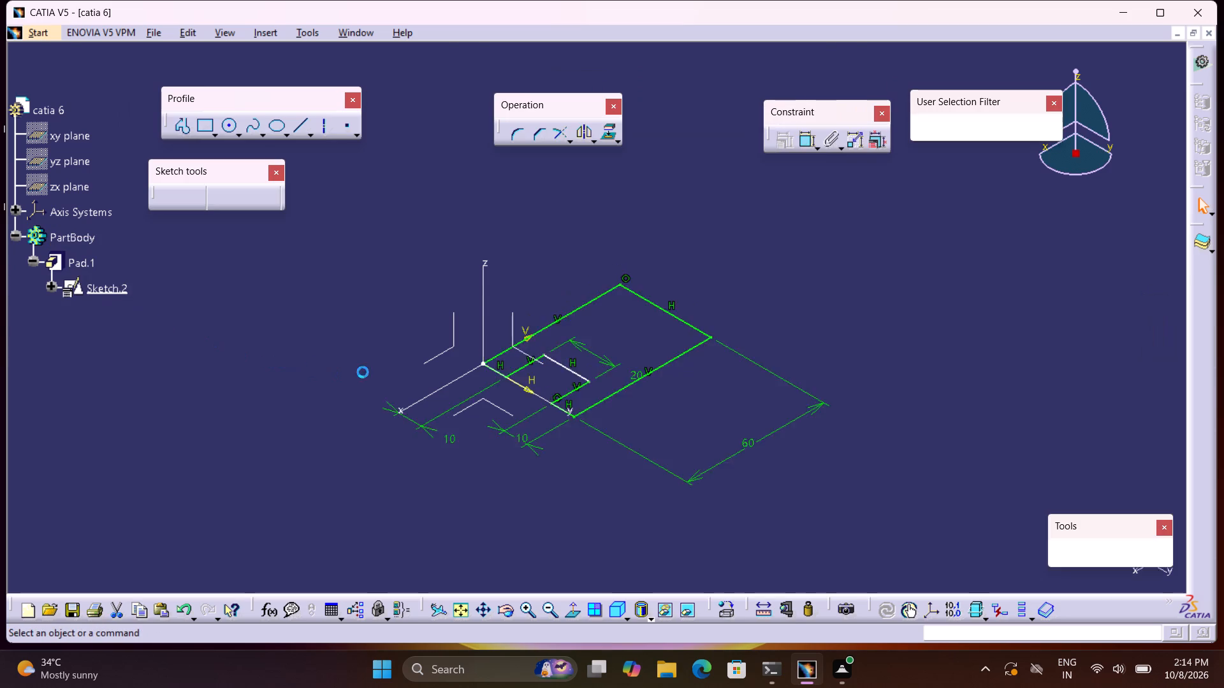
{"action": "left_click", "coordinate": [803, 140]}
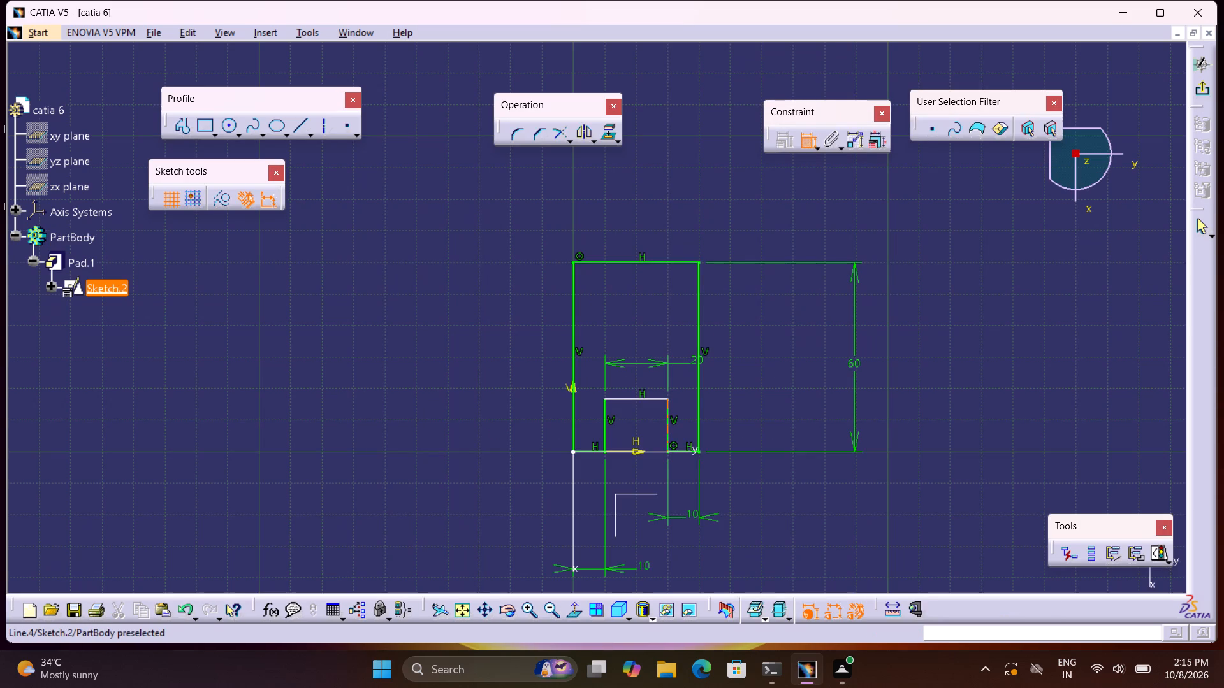
{"action": "left_click", "coordinate": [669, 424]}
{"action": "left_click", "coordinate": [772, 417]}
{"action": "double_click", "coordinate": [774, 410]}
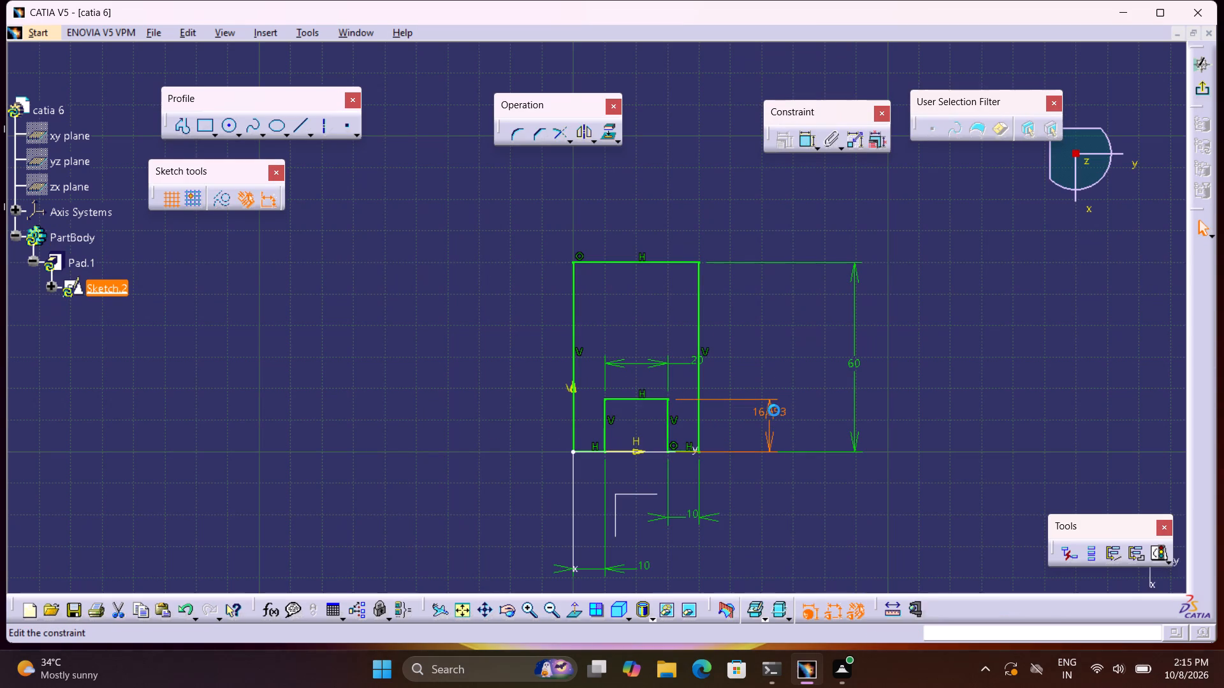
{"action": "key", "text": "5"}
{"action": "key", "text": "Return"}
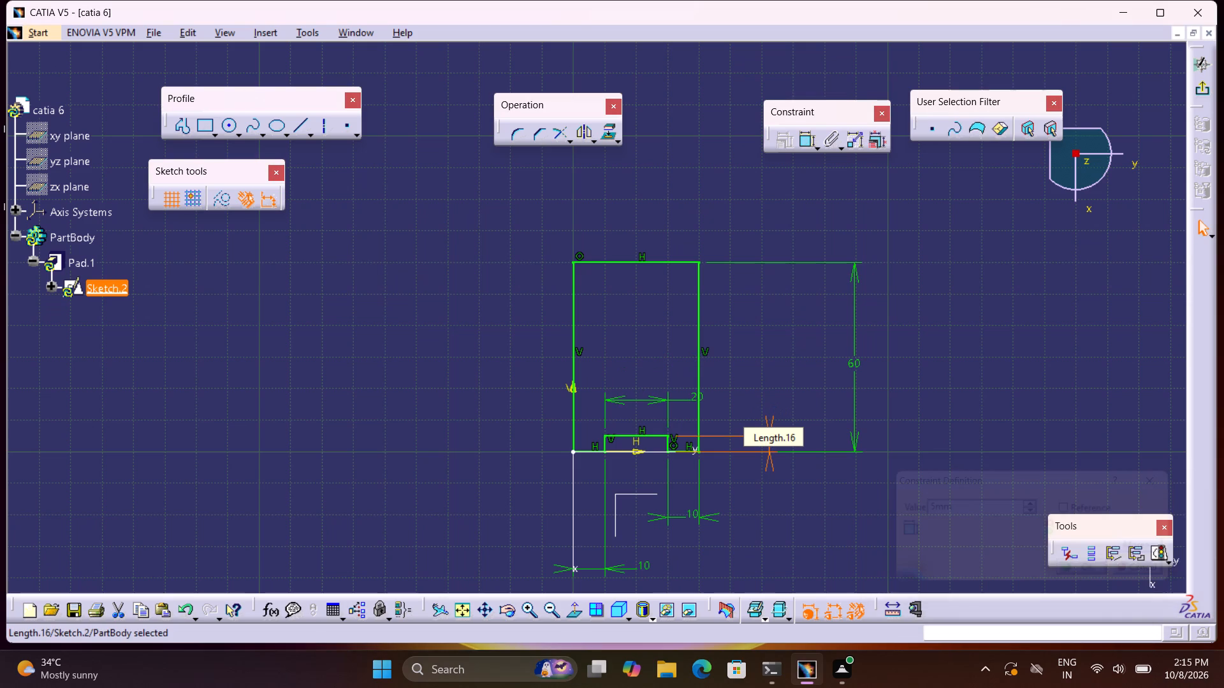
{"action": "left_click", "coordinate": [1207, 92]}
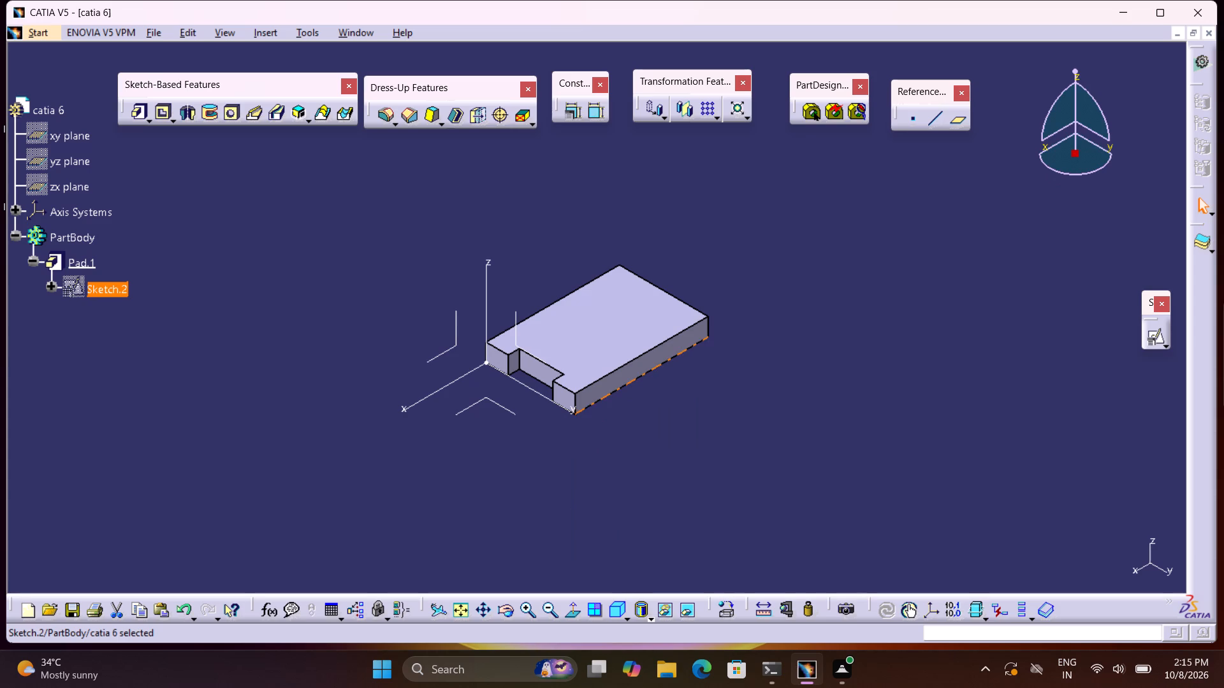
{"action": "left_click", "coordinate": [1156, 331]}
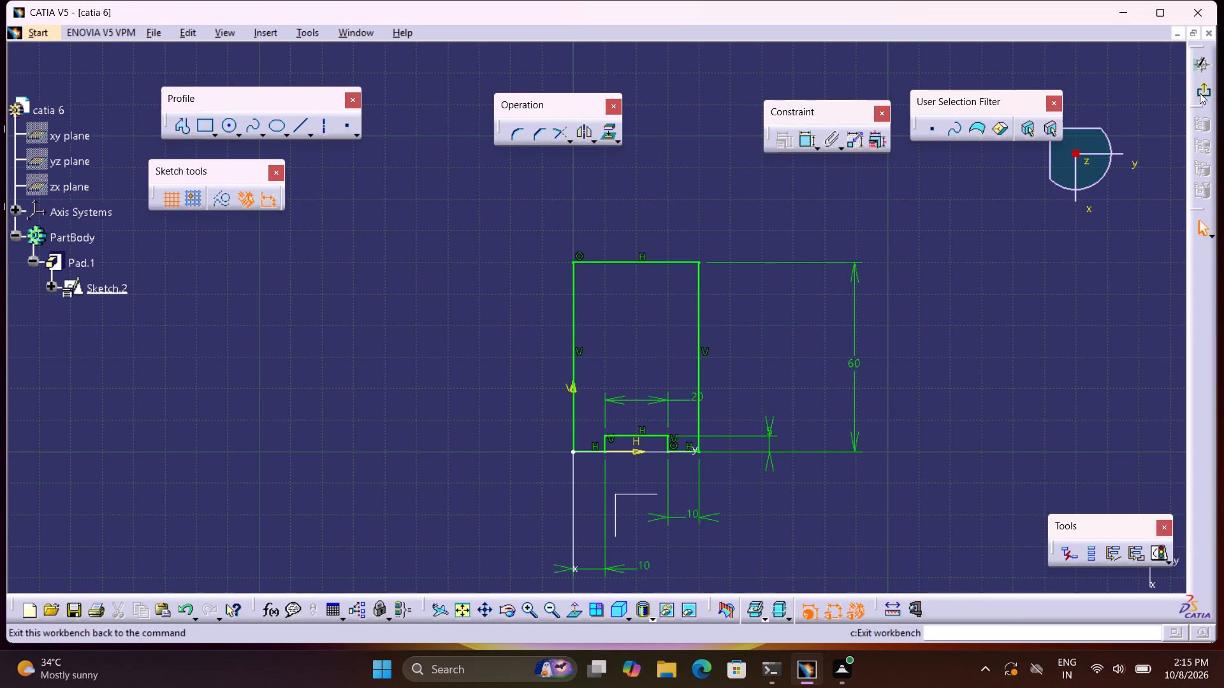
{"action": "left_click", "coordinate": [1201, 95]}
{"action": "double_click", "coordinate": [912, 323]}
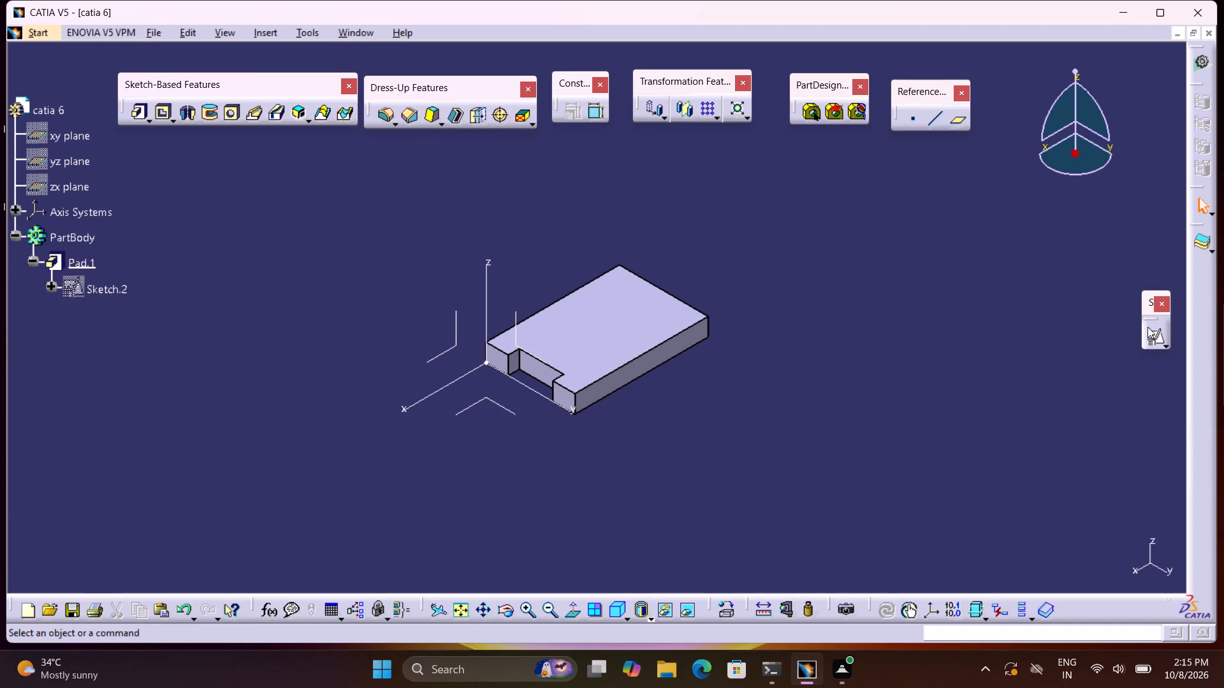
Create a positioned sketch on the pad's long side face away from the origin, keeping the default origin and orientation.
{"action": "left_click", "coordinate": [1153, 336]}
{"action": "left_click", "coordinate": [636, 371]}
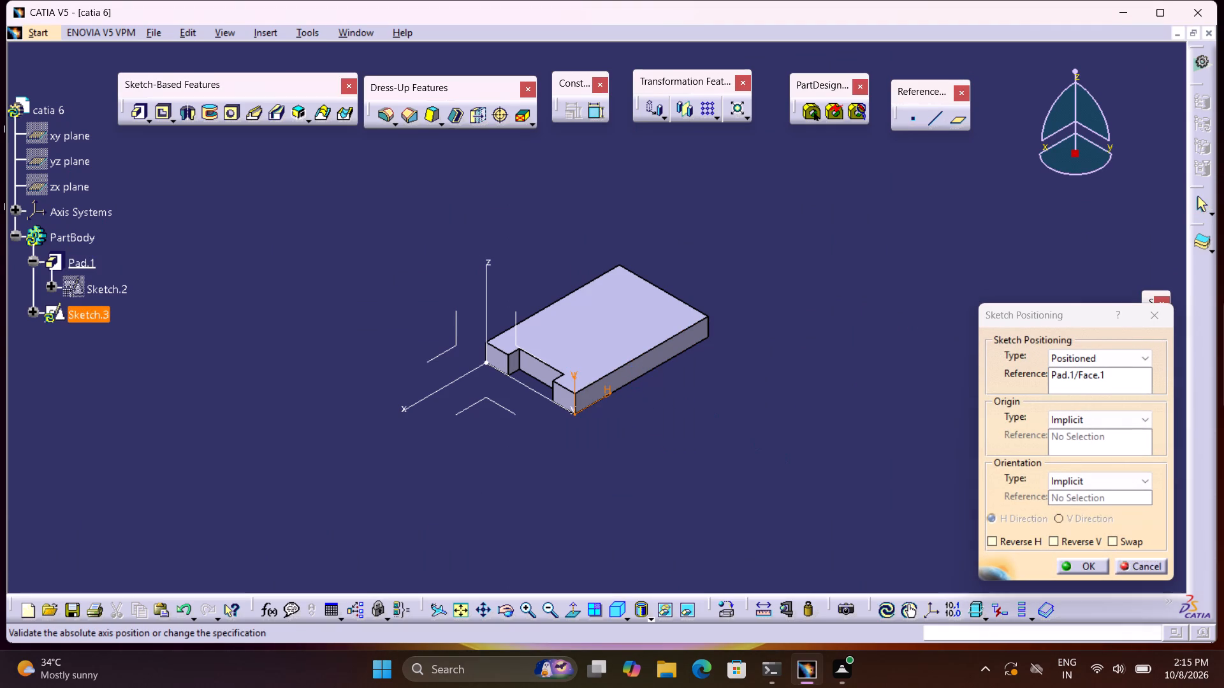
{"action": "left_click", "coordinate": [1066, 564]}
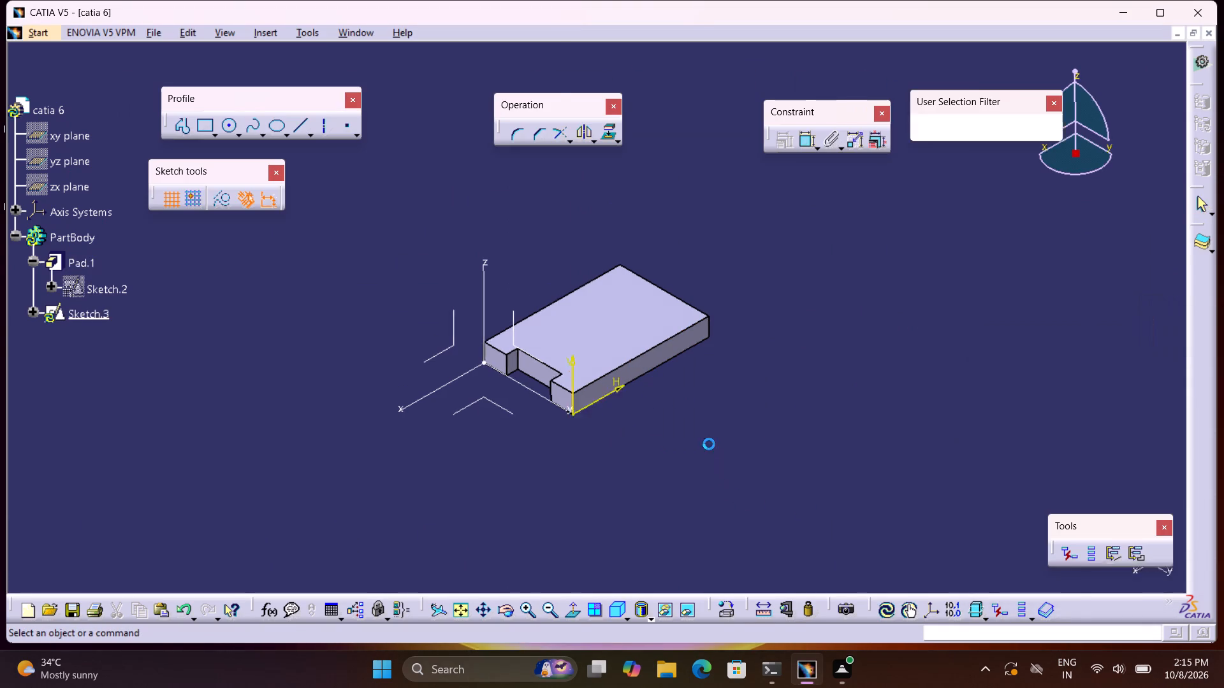
{"action": "middle_click_drag", "start_coordinate": [787, 458], "coordinate": [738, 560]}
{"action": "right_click", "coordinate": [748, 568]}
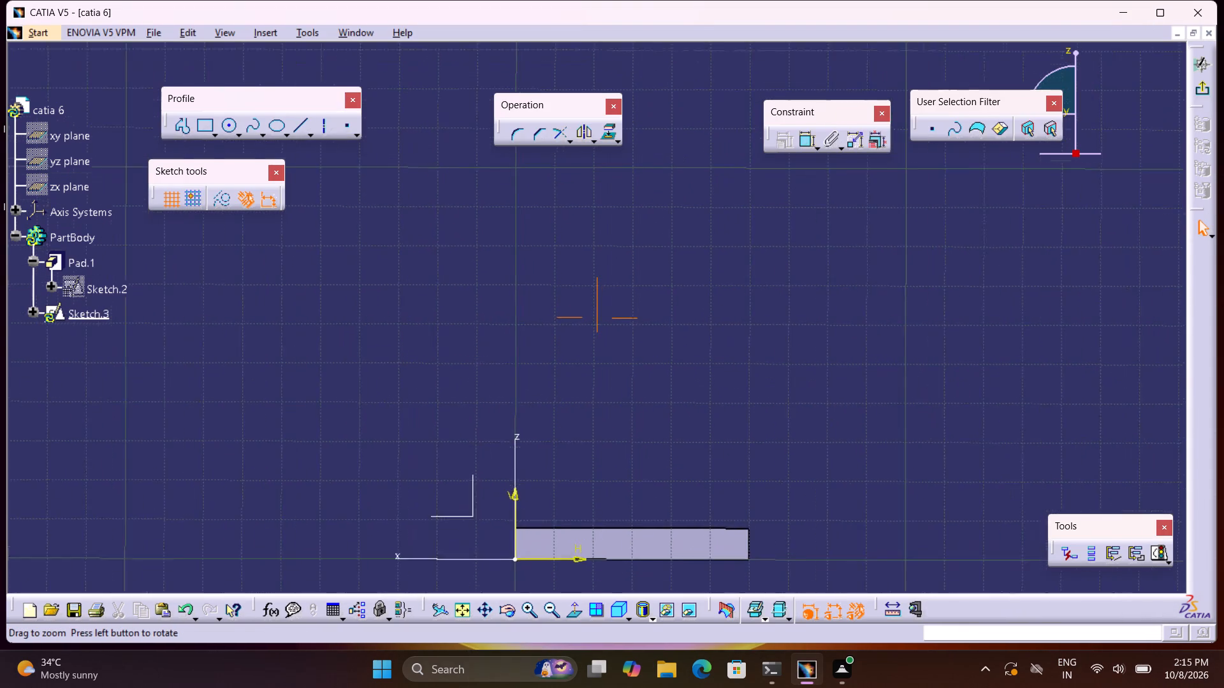
Exit the sketch on the pad's long side face without drawing anything in it.
{"action": "middle_click_drag", "start_coordinate": [738, 560], "coordinate": [720, 531]}
{"action": "middle_click_drag", "start_coordinate": [720, 530], "coordinate": [717, 517]}
{"action": "middle_click_drag", "start_coordinate": [722, 516], "coordinate": [674, 342]}
{"action": "scroll", "coordinate": [674, 342], "scroll_direction": "up", "scroll_amount": 1}
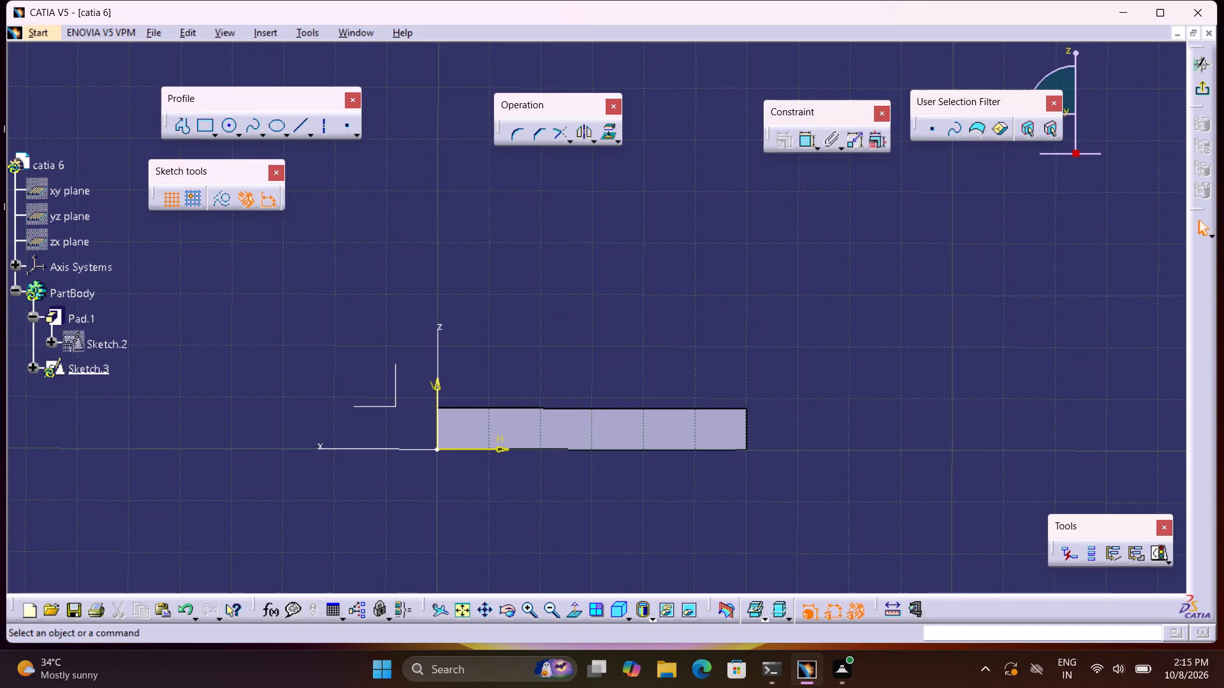
{"action": "left_click", "coordinate": [1193, 92]}
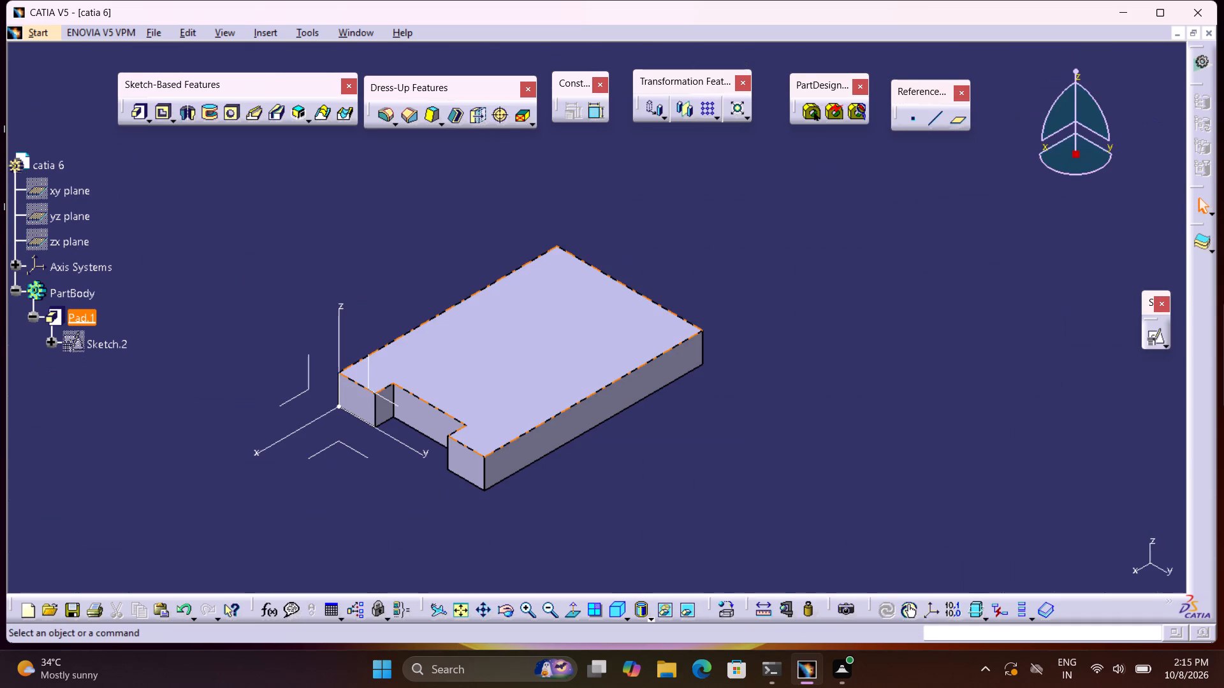
Delete the pad and its remaining profile sketch from the part body.
{"action": "right_click", "coordinate": [75, 323]}
{"action": "left_click", "coordinate": [174, 548]}
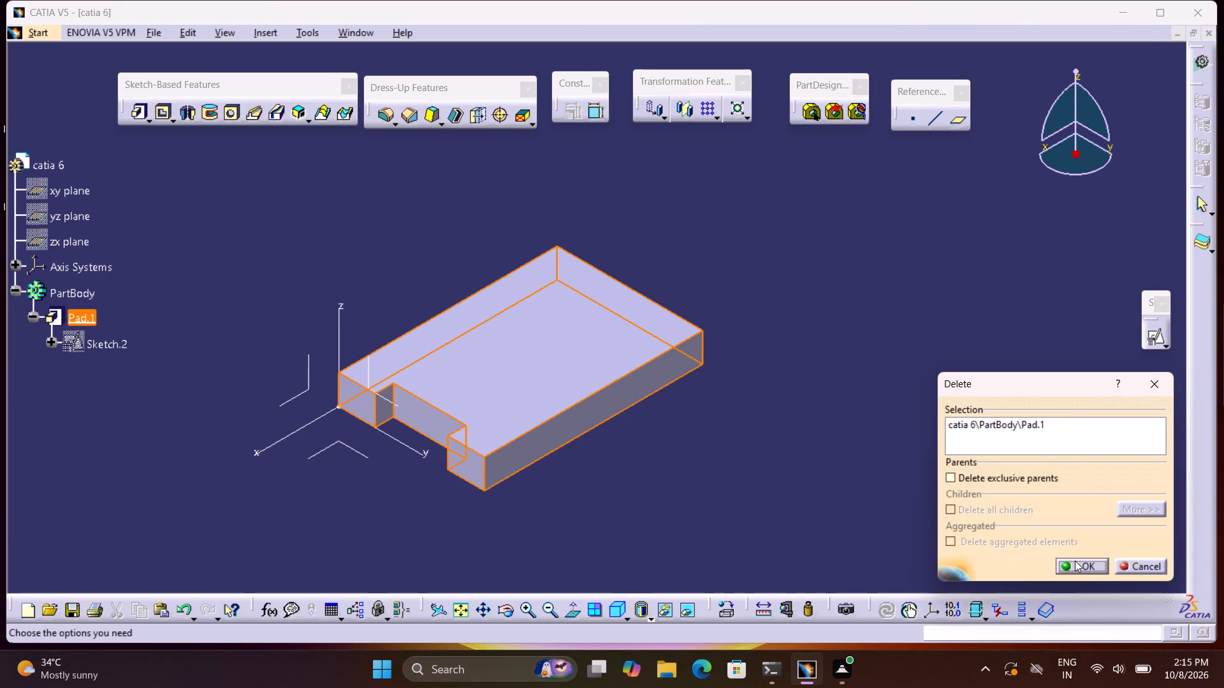
{"action": "left_click", "coordinate": [1079, 566]}
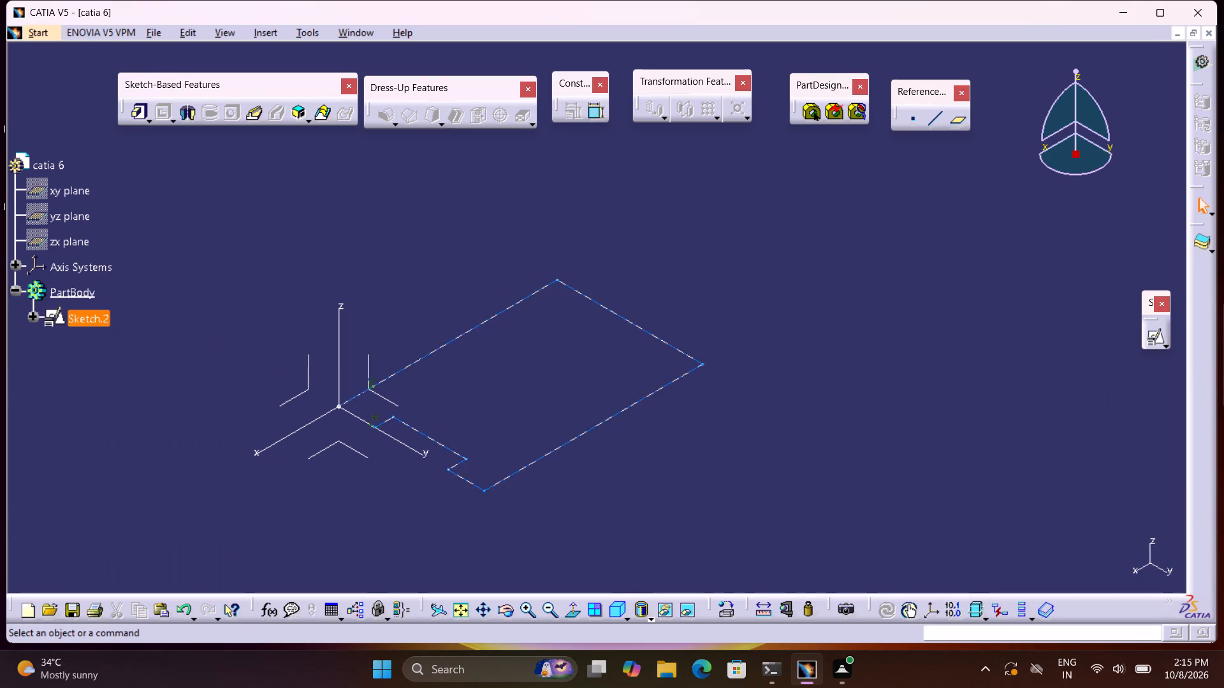
{"action": "right_click", "coordinate": [99, 319]}
{"action": "left_click", "coordinate": [181, 551]}
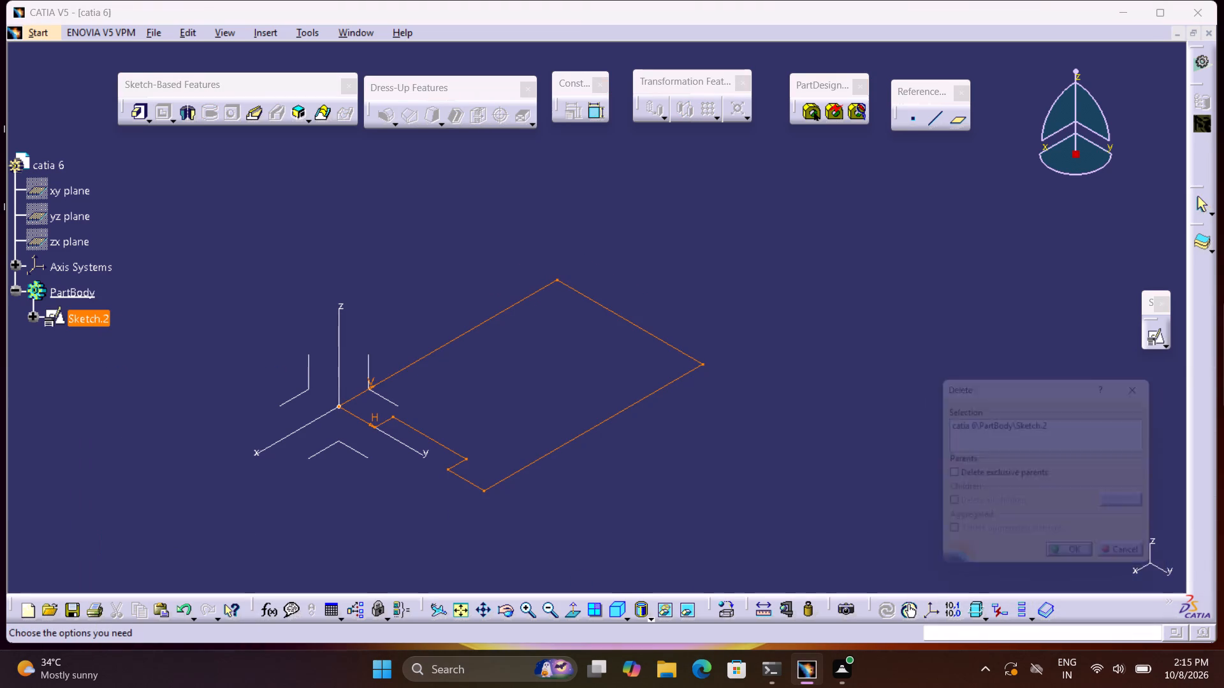
{"action": "left_click", "coordinate": [1083, 572]}
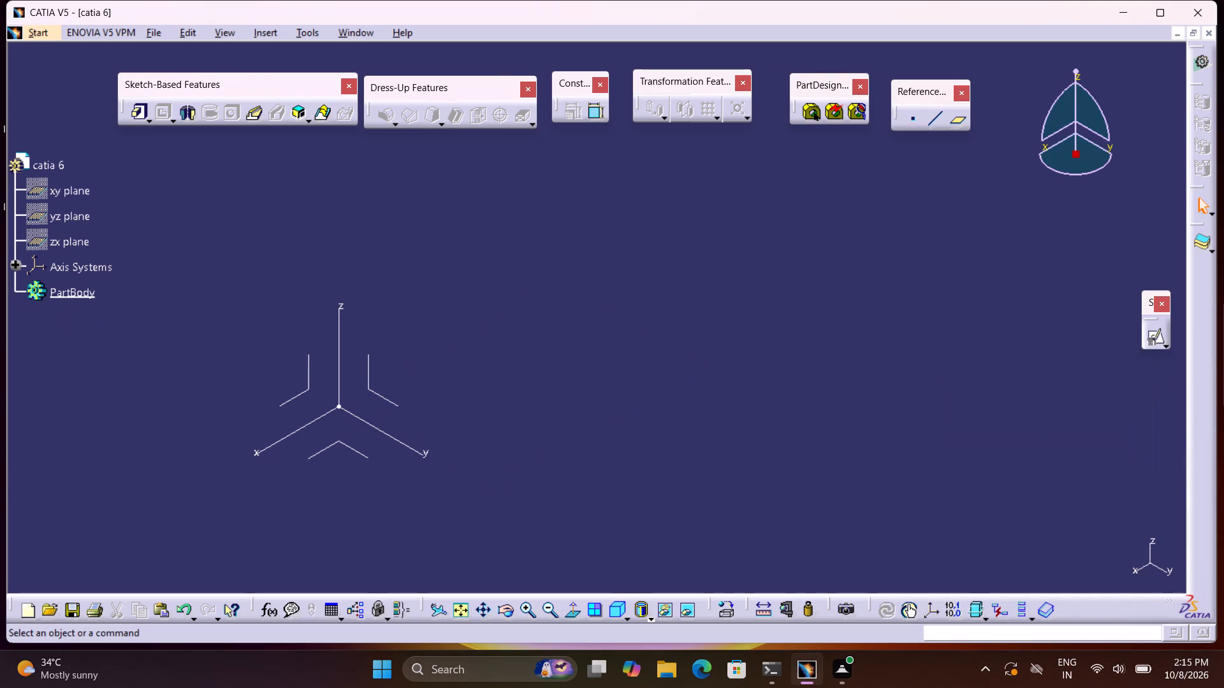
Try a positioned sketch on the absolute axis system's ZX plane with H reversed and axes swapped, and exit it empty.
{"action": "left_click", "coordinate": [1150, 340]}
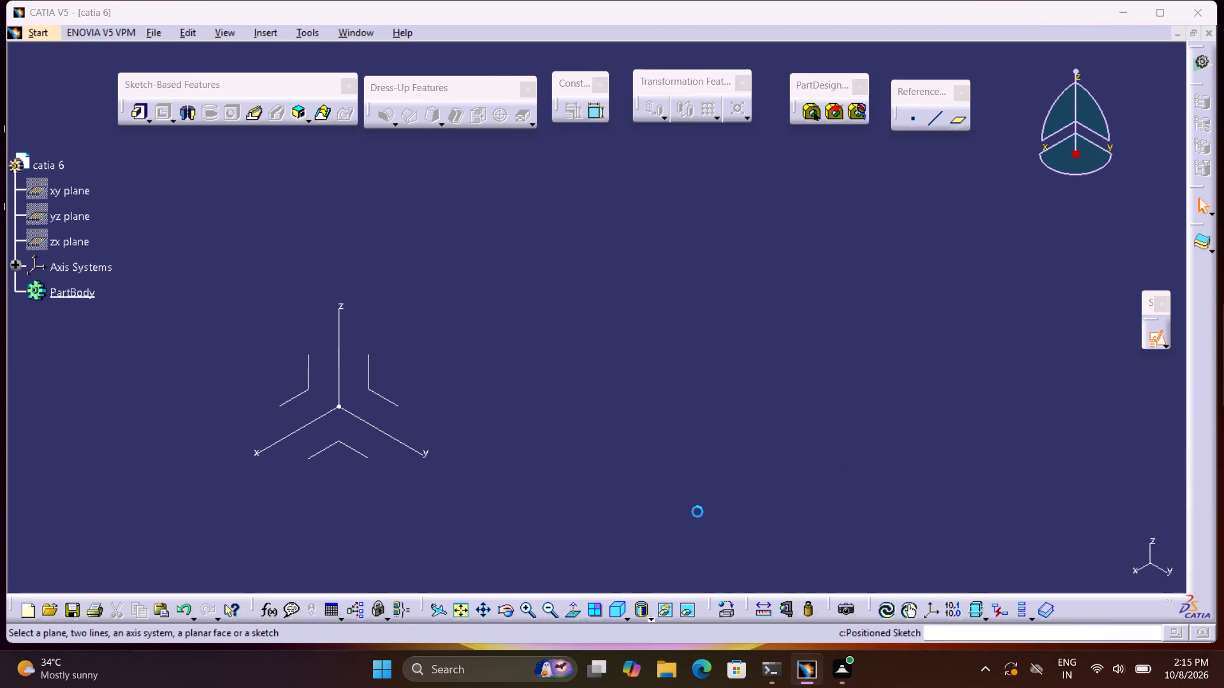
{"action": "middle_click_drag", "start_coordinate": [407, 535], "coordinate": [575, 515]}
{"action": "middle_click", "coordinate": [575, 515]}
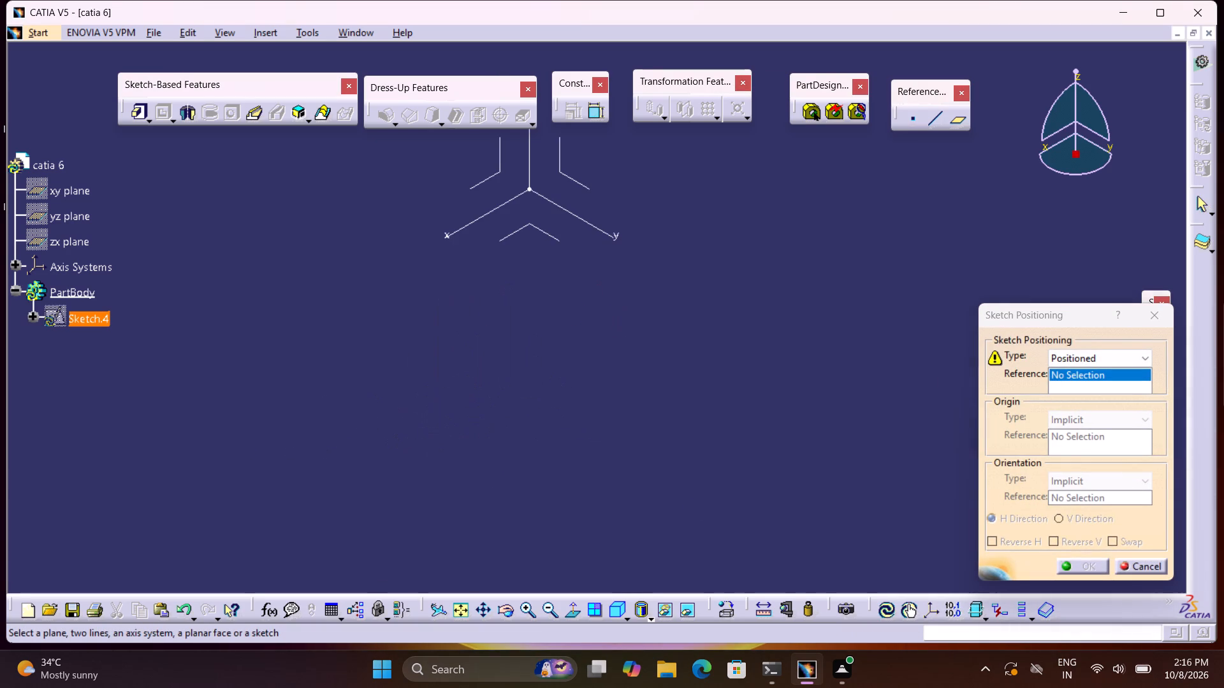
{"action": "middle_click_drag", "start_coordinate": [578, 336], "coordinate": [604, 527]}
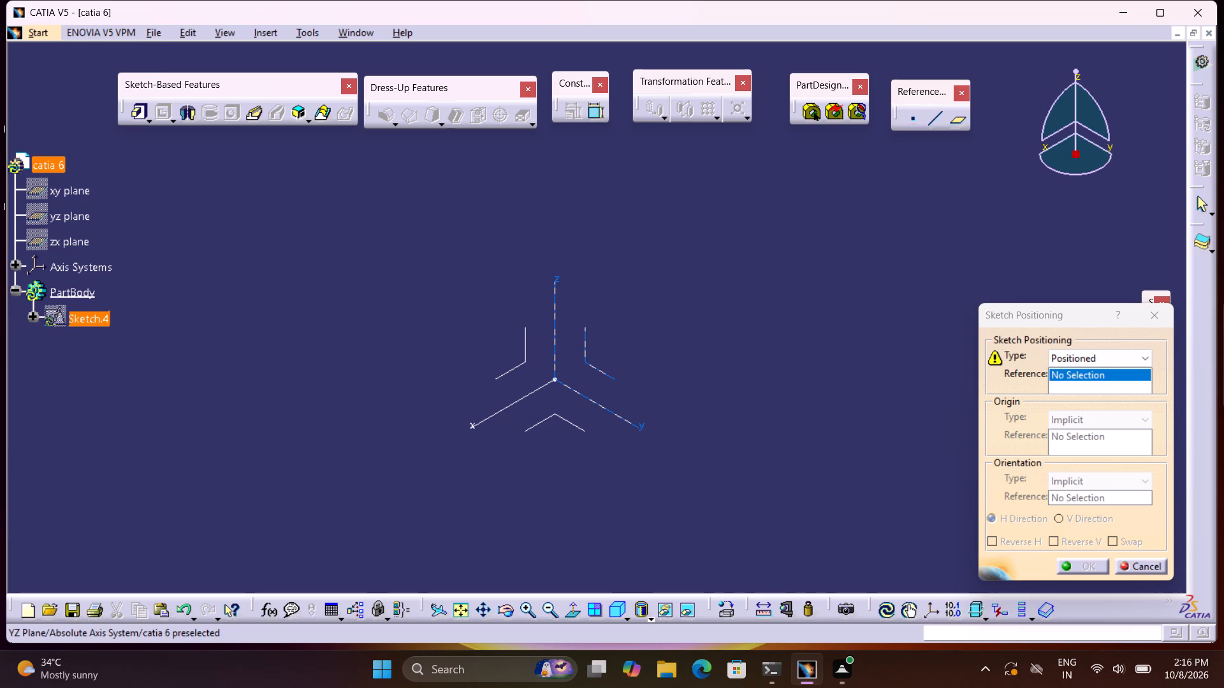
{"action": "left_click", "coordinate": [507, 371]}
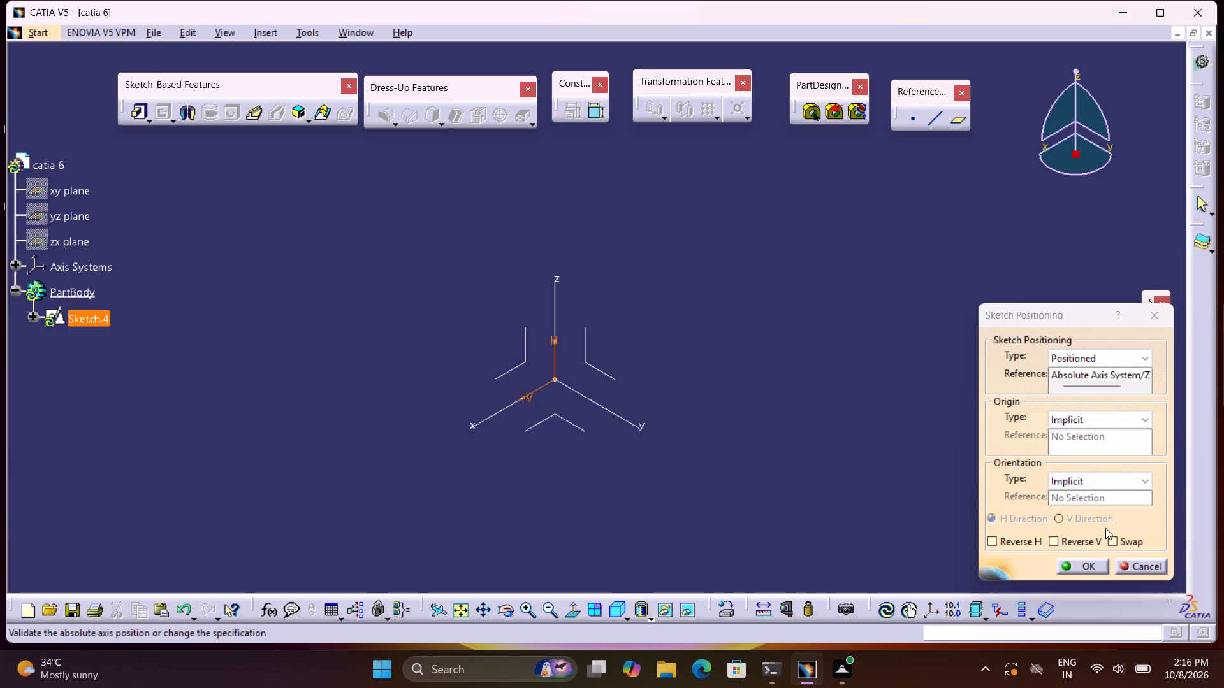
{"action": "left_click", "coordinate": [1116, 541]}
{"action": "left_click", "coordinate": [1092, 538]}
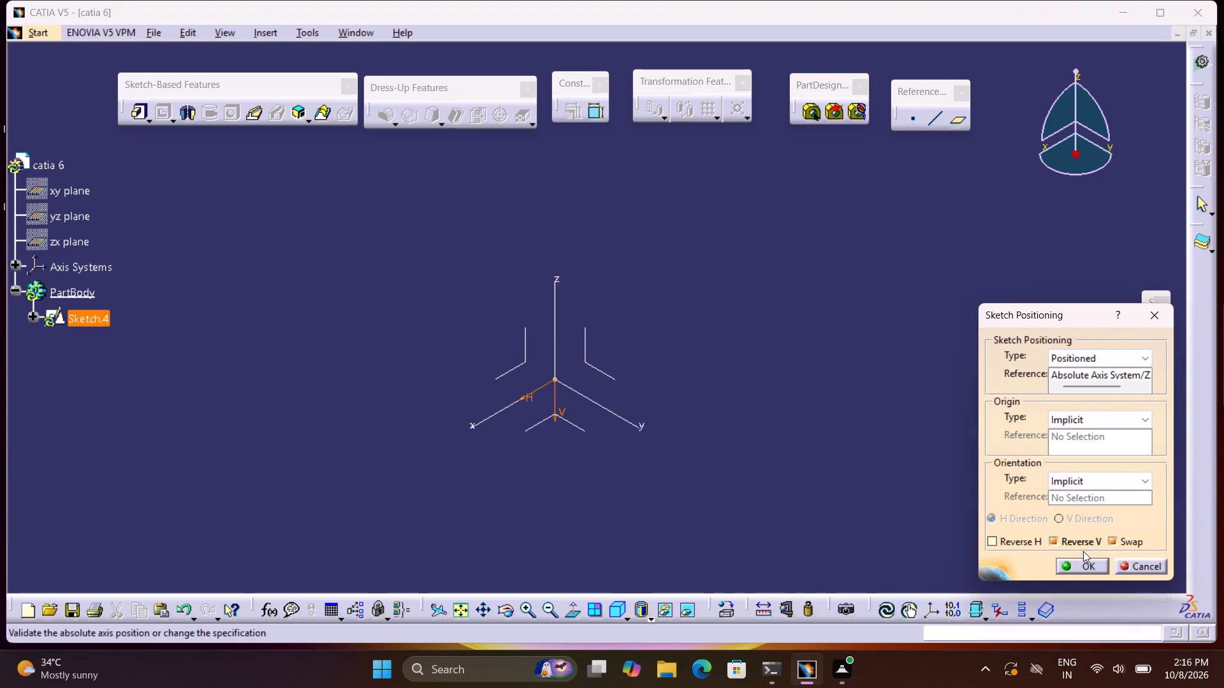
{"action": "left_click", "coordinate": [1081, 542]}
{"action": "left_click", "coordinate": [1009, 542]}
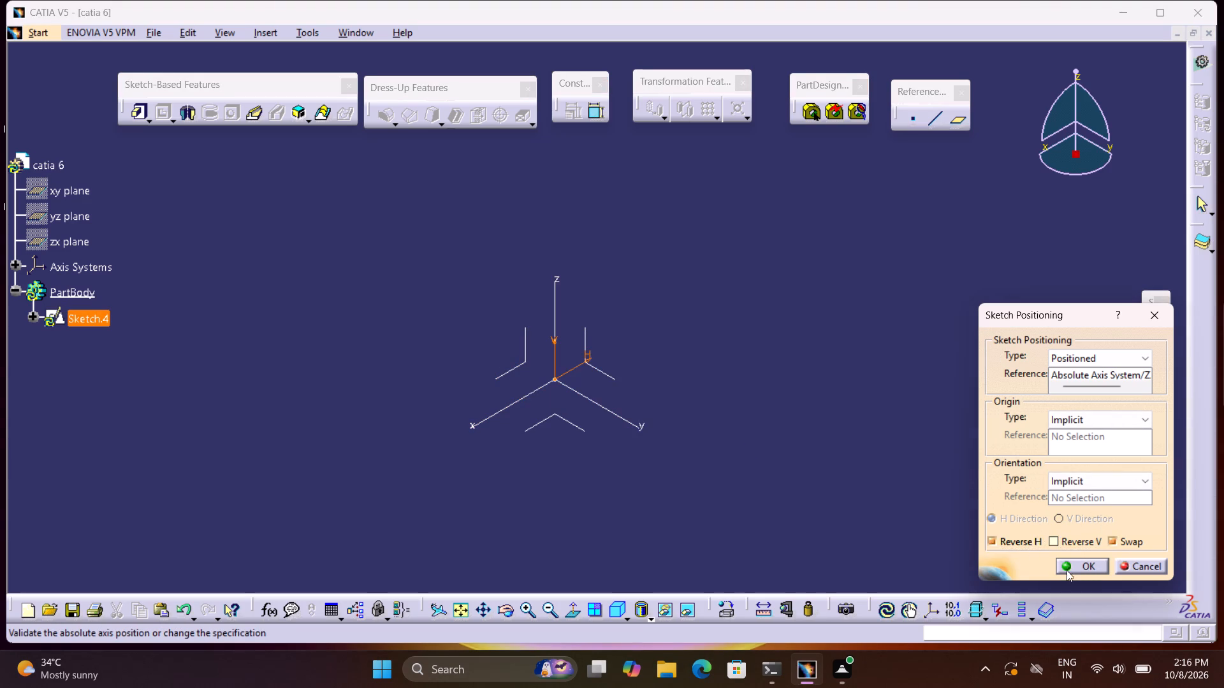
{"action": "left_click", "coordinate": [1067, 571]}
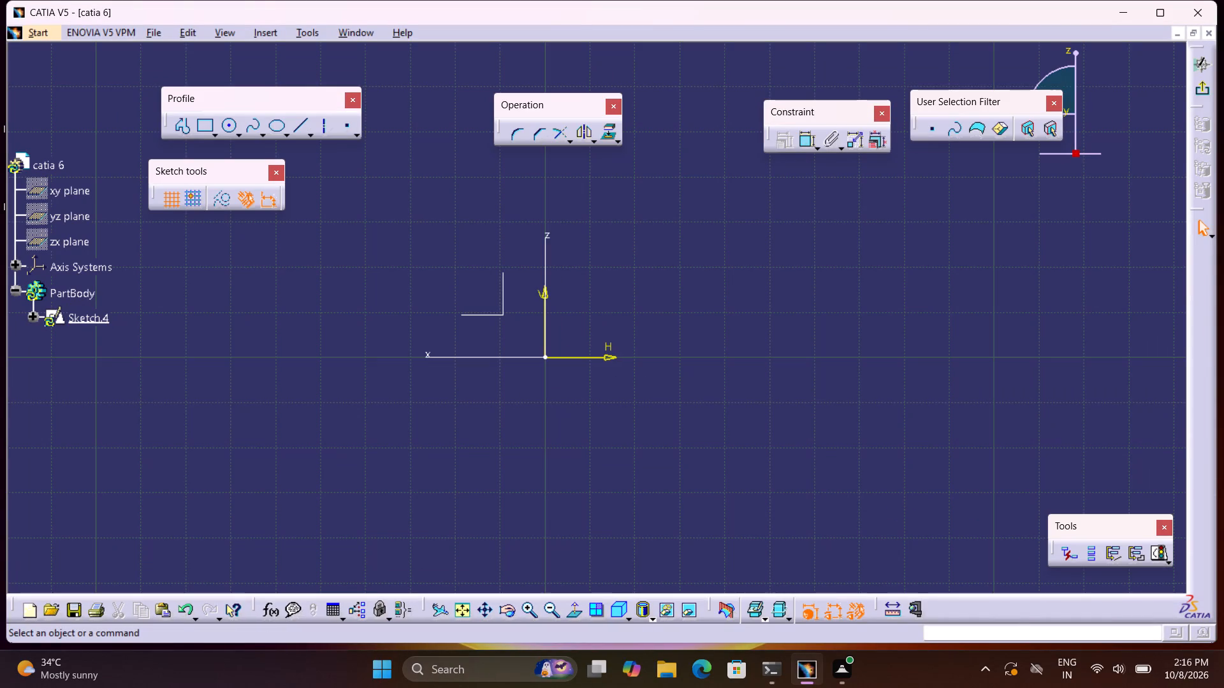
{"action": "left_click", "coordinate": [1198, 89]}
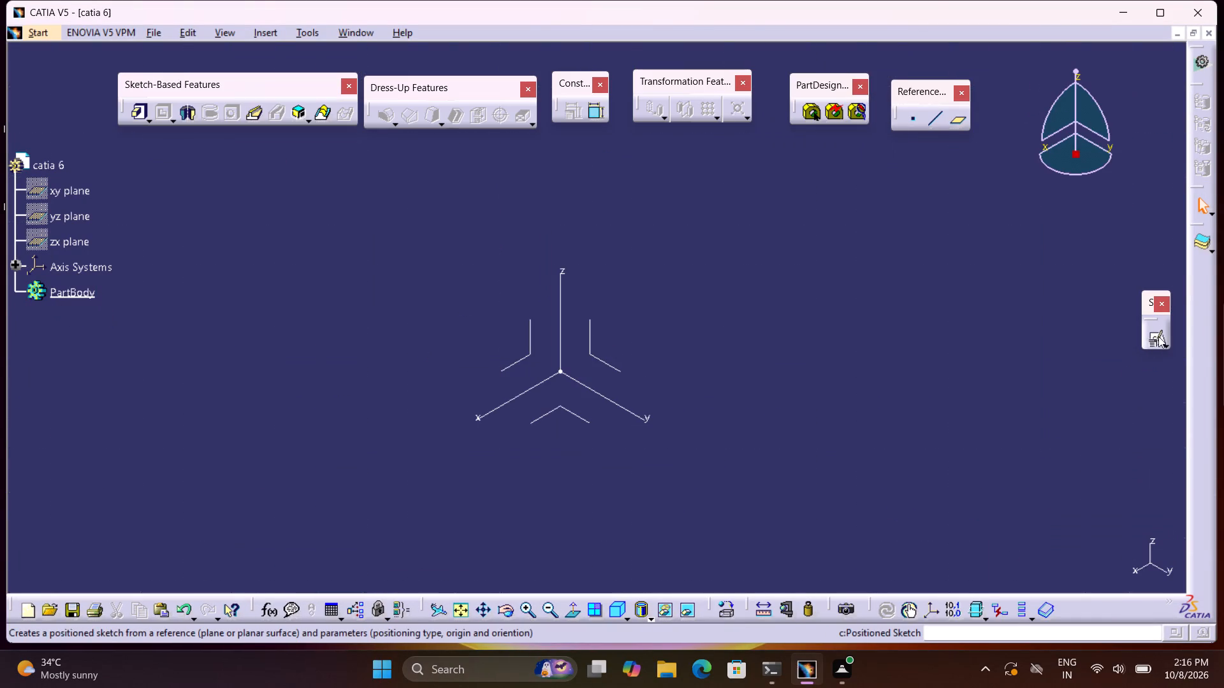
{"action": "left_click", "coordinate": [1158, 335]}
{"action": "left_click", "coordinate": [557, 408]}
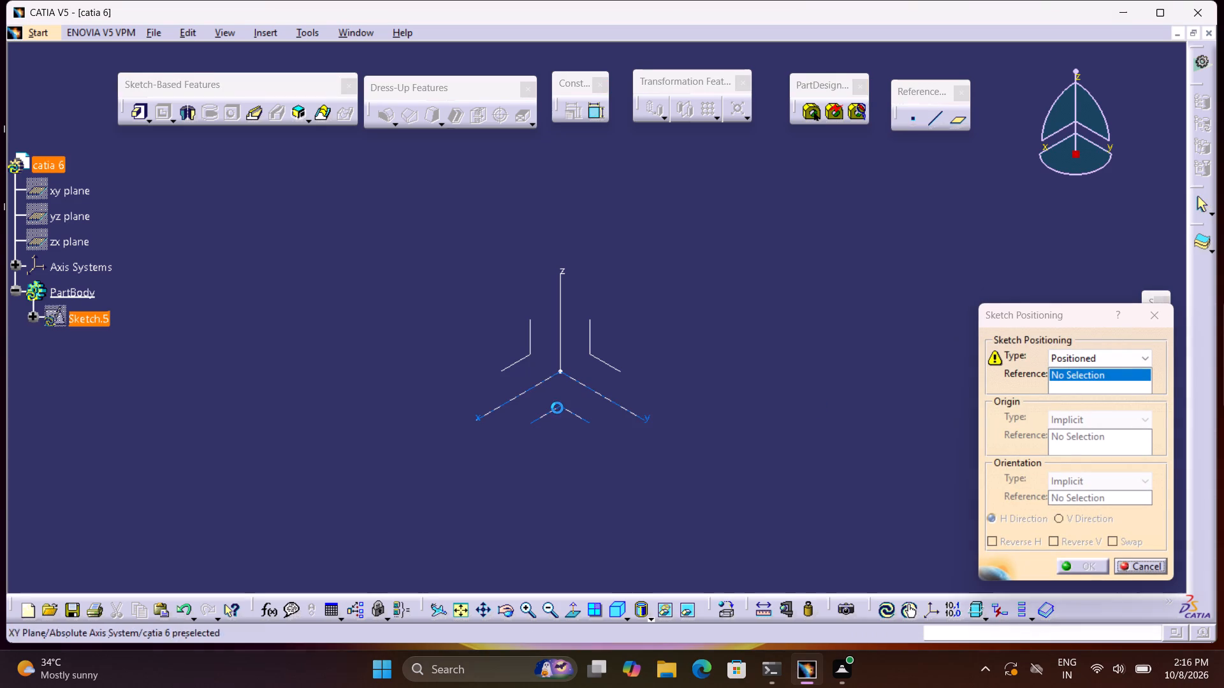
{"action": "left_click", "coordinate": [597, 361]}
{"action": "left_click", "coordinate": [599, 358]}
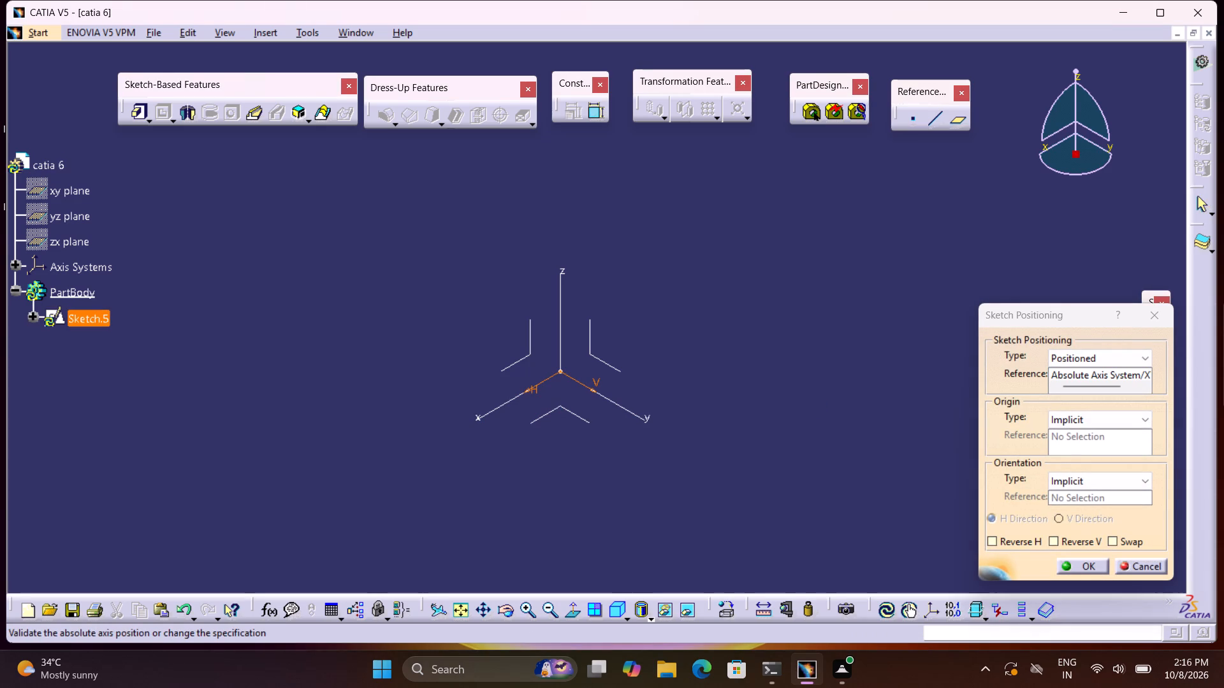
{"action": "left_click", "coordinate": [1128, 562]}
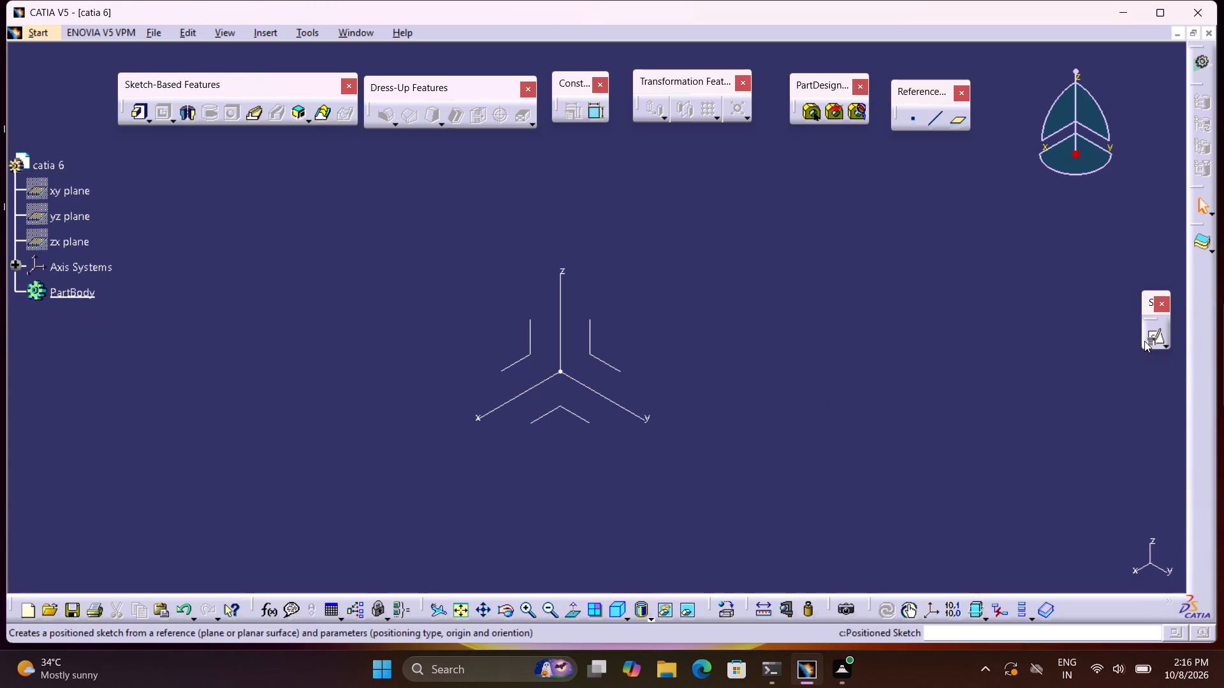
Create a positioned sketch on the absolute axis system's YZ plane, keeping the default origin and orientation.
{"action": "left_click", "coordinate": [1144, 344]}
{"action": "left_click", "coordinate": [1153, 336]}
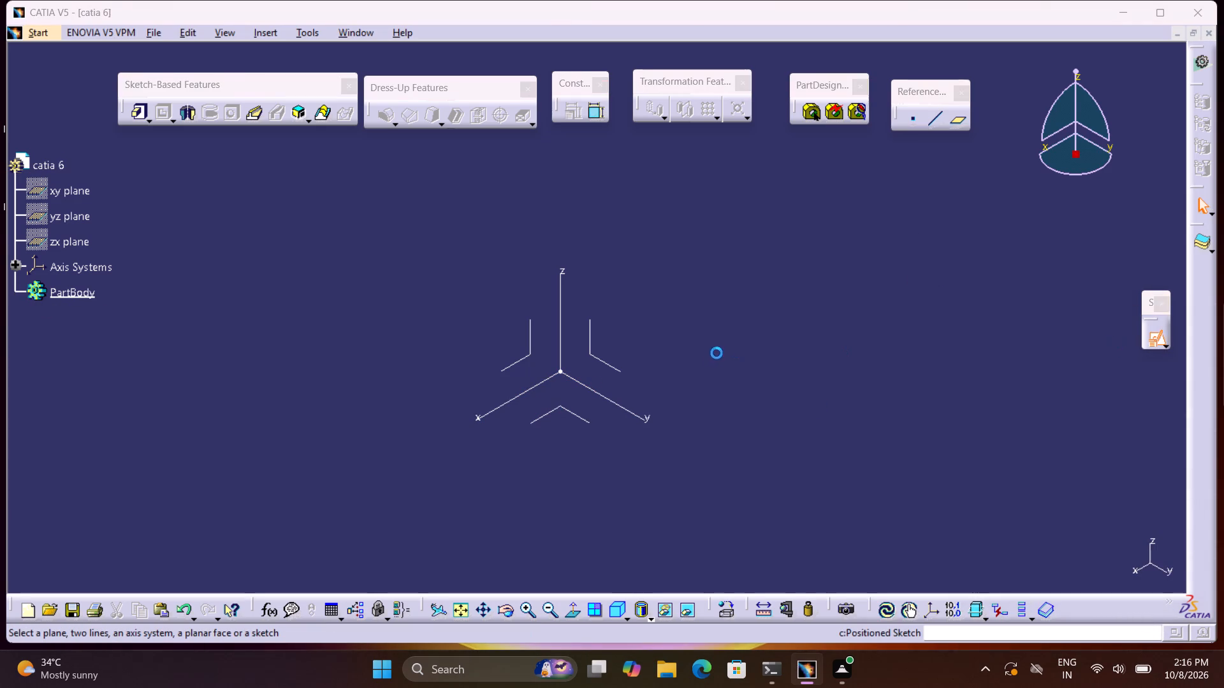
{"action": "left_click", "coordinate": [592, 354]}
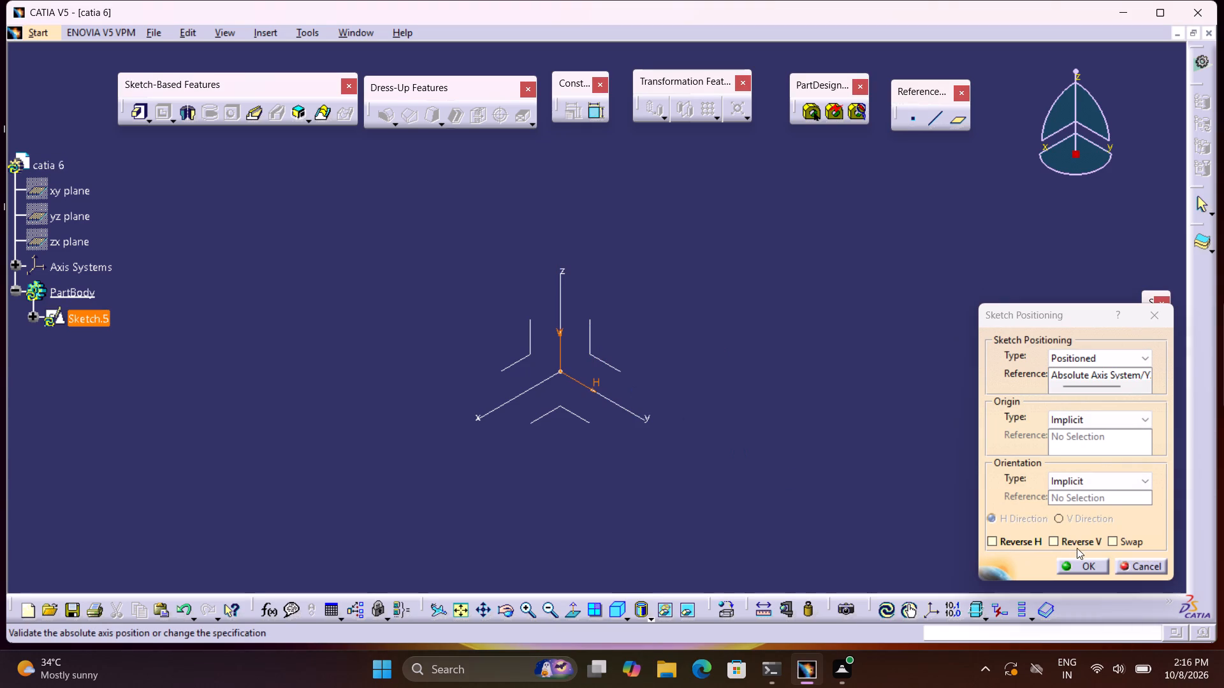
{"action": "left_click", "coordinate": [1082, 563]}
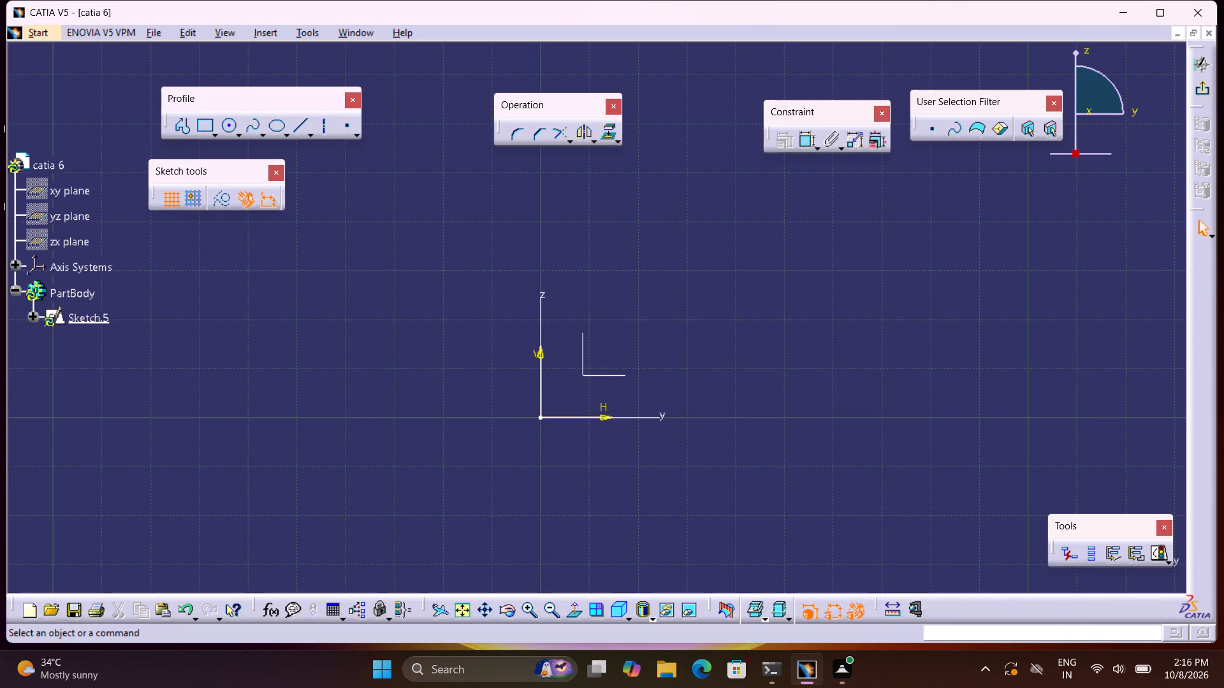
Draw a profile from the origin: a vertical line about 30 mm up, and a horizontal line about 9 mm toward negative H.
{"action": "middle_click", "coordinate": [785, 460]}
{"action": "right_click", "coordinate": [794, 484]}
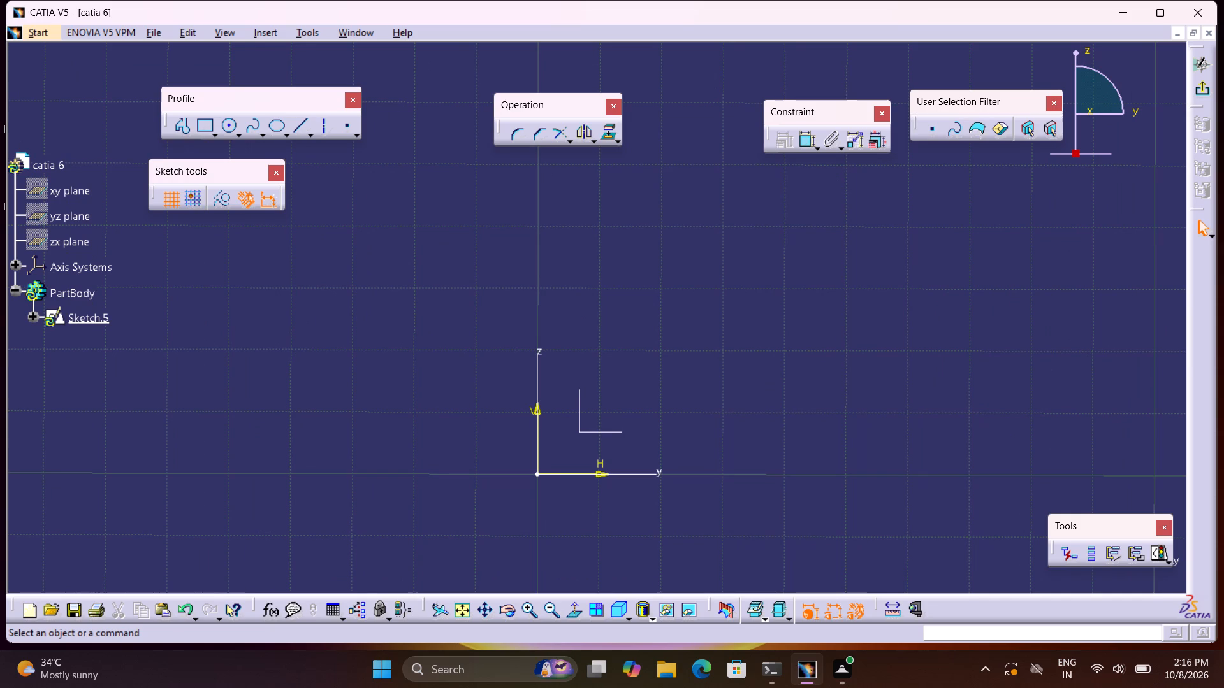
{"action": "left_click", "coordinate": [184, 120]}
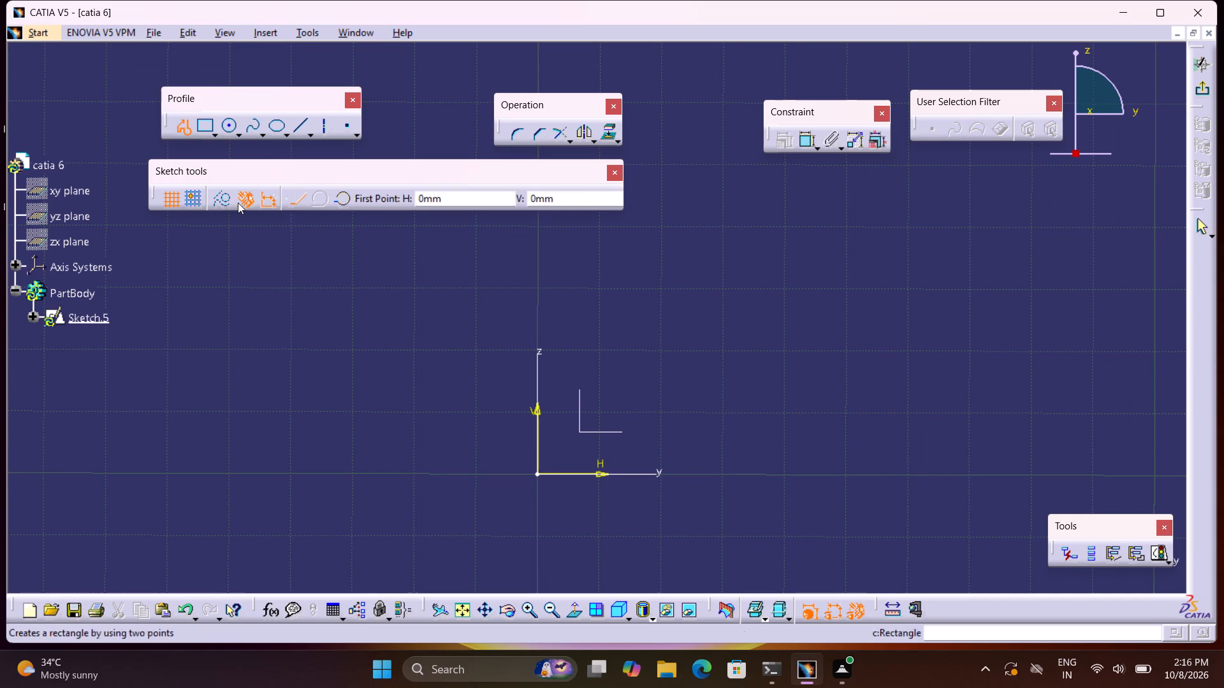
{"action": "left_click", "coordinate": [537, 471]}
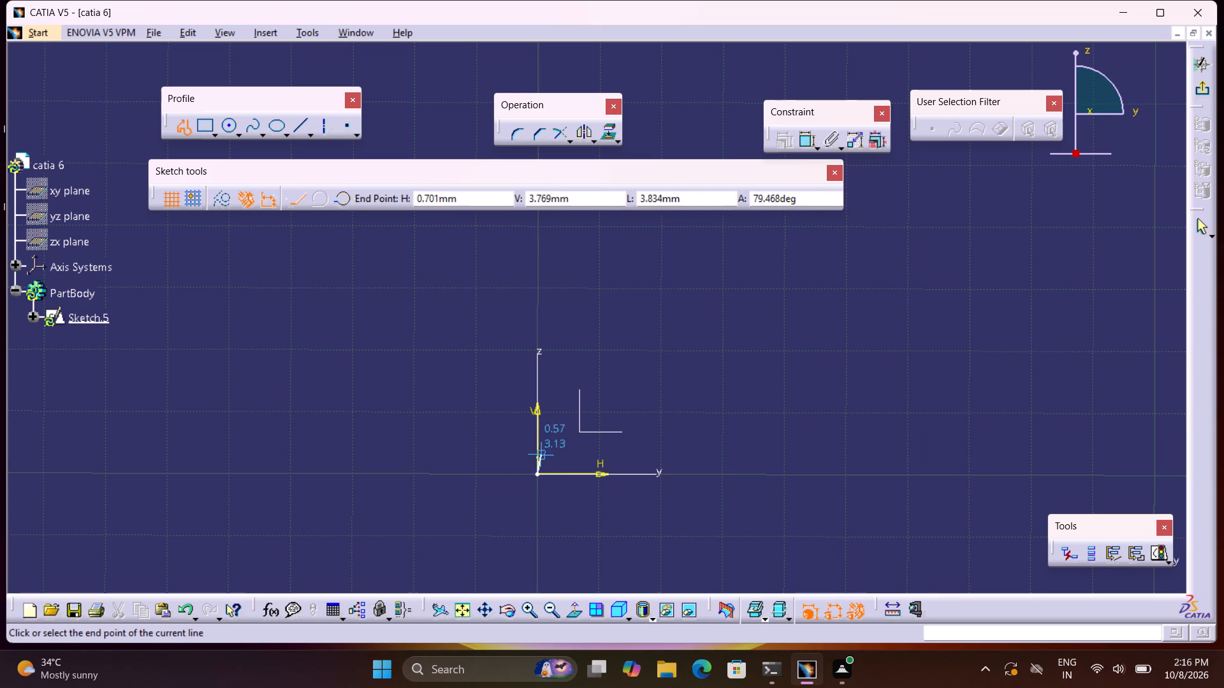
{"action": "left_click", "coordinate": [538, 290]}
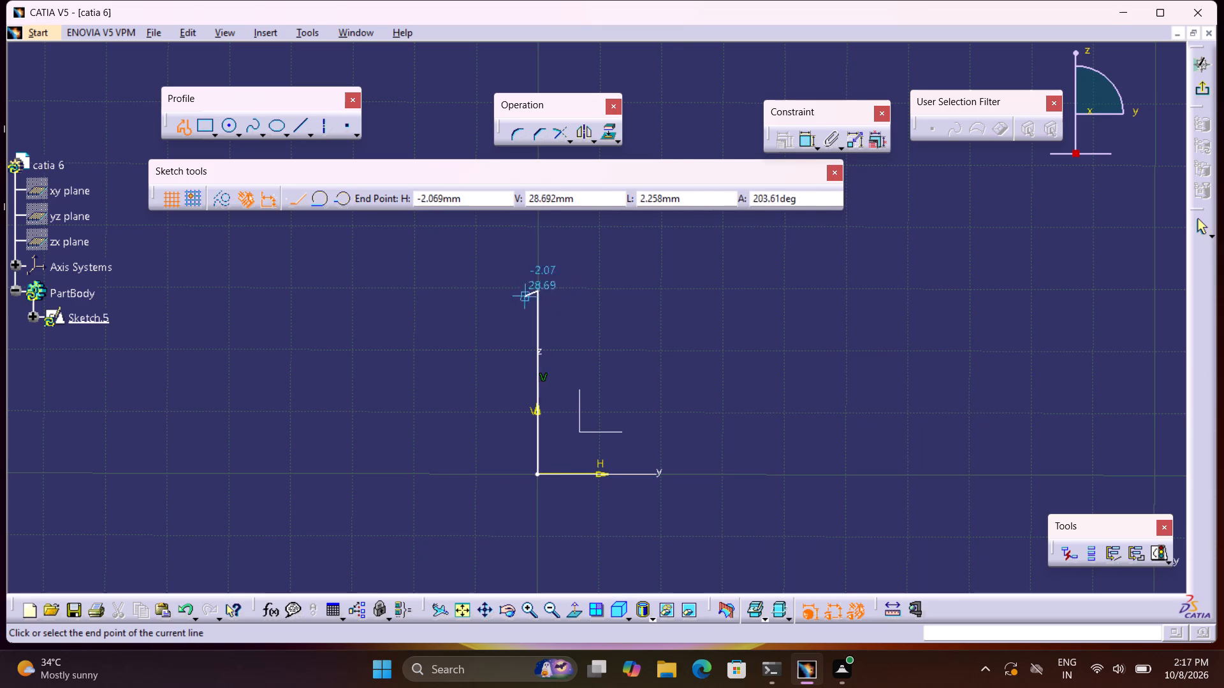
{"action": "left_click", "coordinate": [483, 290]}
{"action": "left_click", "coordinate": [186, 124]}
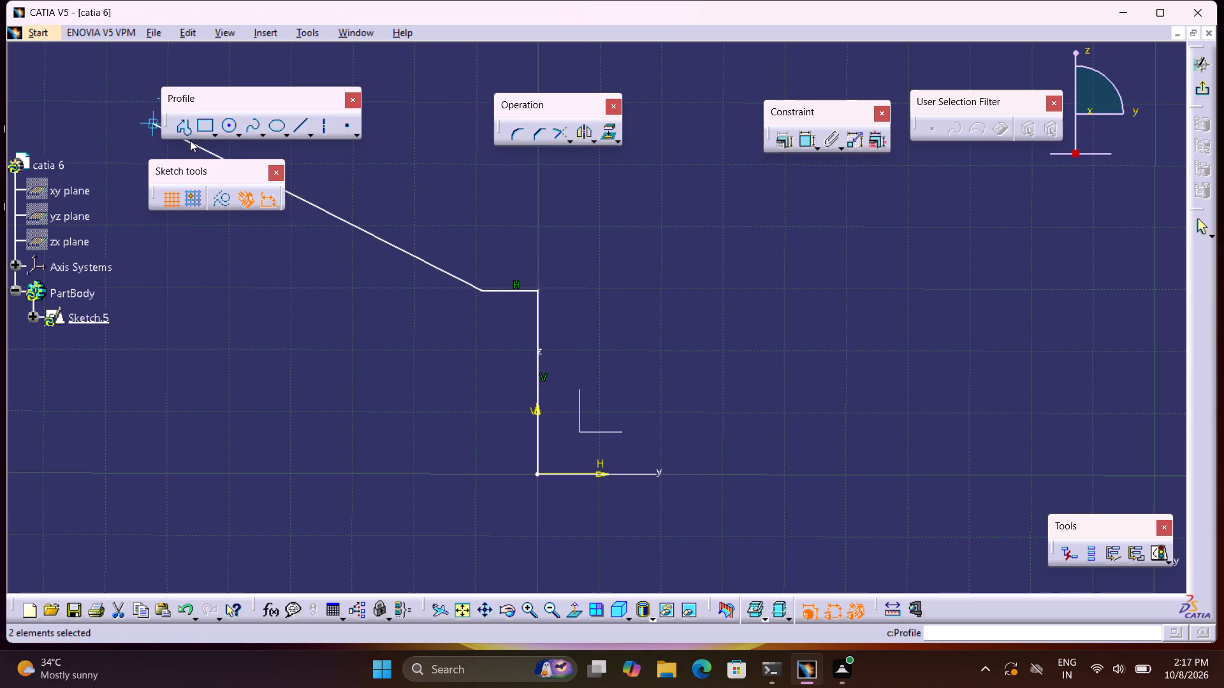
Draw a second profile from the origin: about 42 mm horizontally toward negative H, about 6 mm up, and about 16 mm back.
{"action": "middle_click_drag", "start_coordinate": [303, 318], "coordinate": [567, 373]}
{"action": "left_click", "coordinate": [193, 128]}
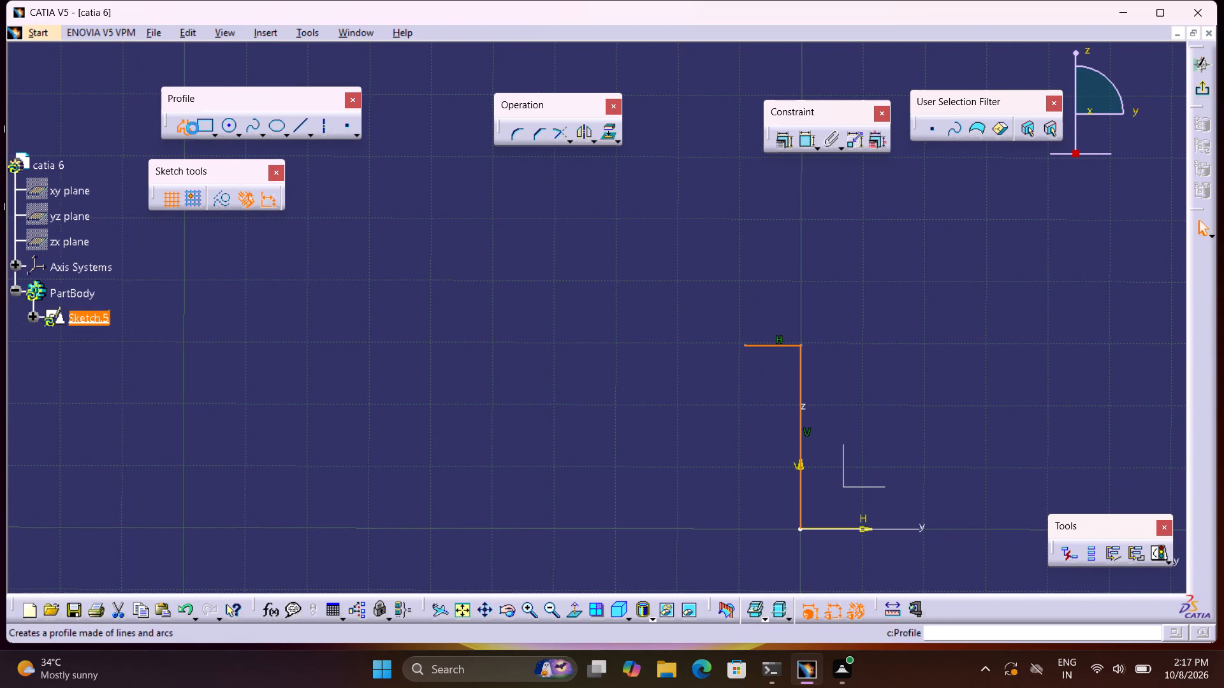
{"action": "left_click", "coordinate": [800, 528]}
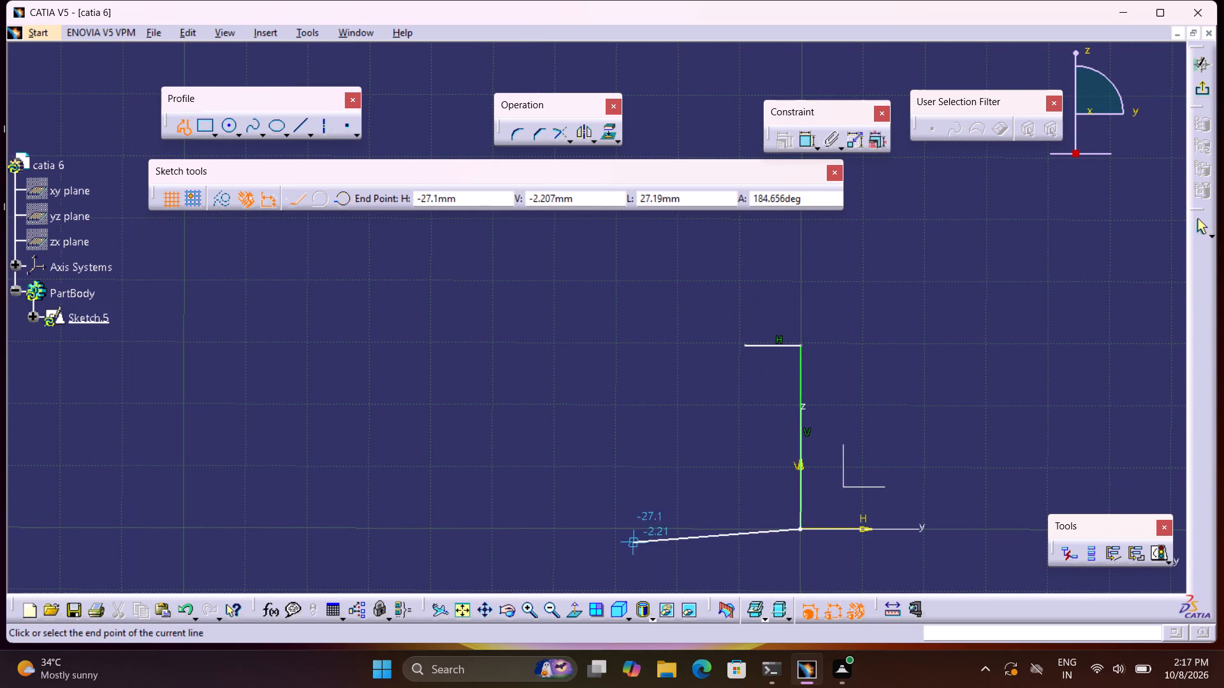
{"action": "left_click", "coordinate": [545, 524]}
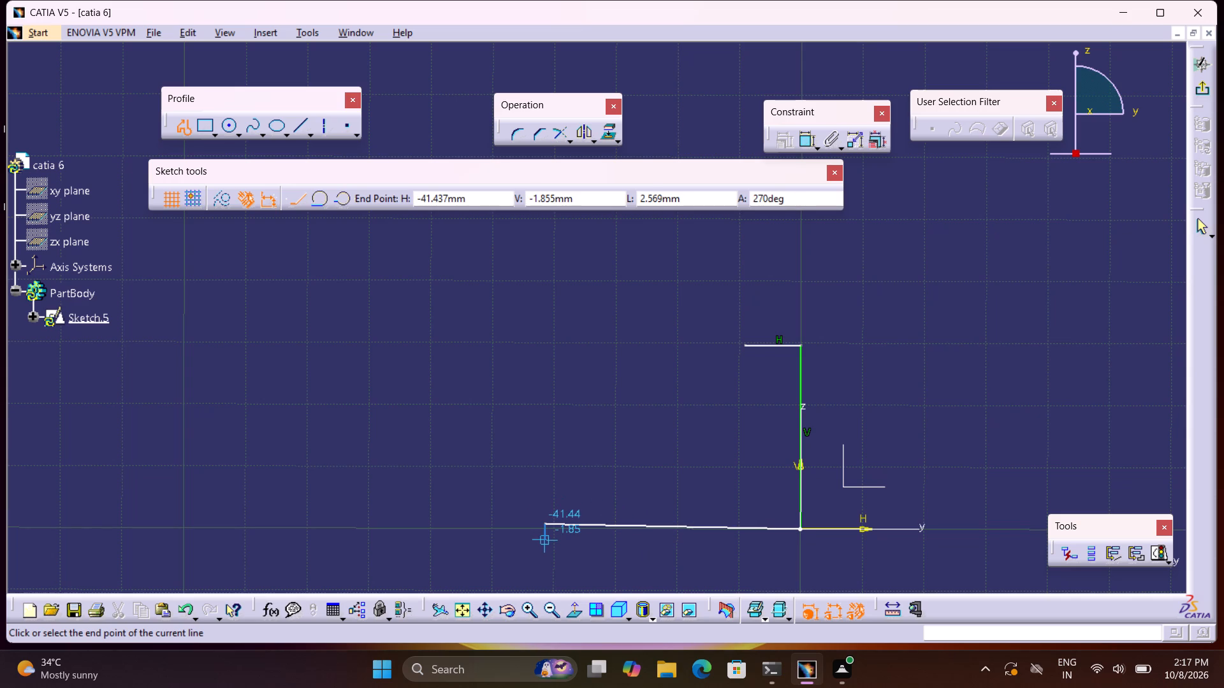
{"action": "key", "text": "ctrl+z"}
{"action": "left_click", "coordinate": [545, 527]}
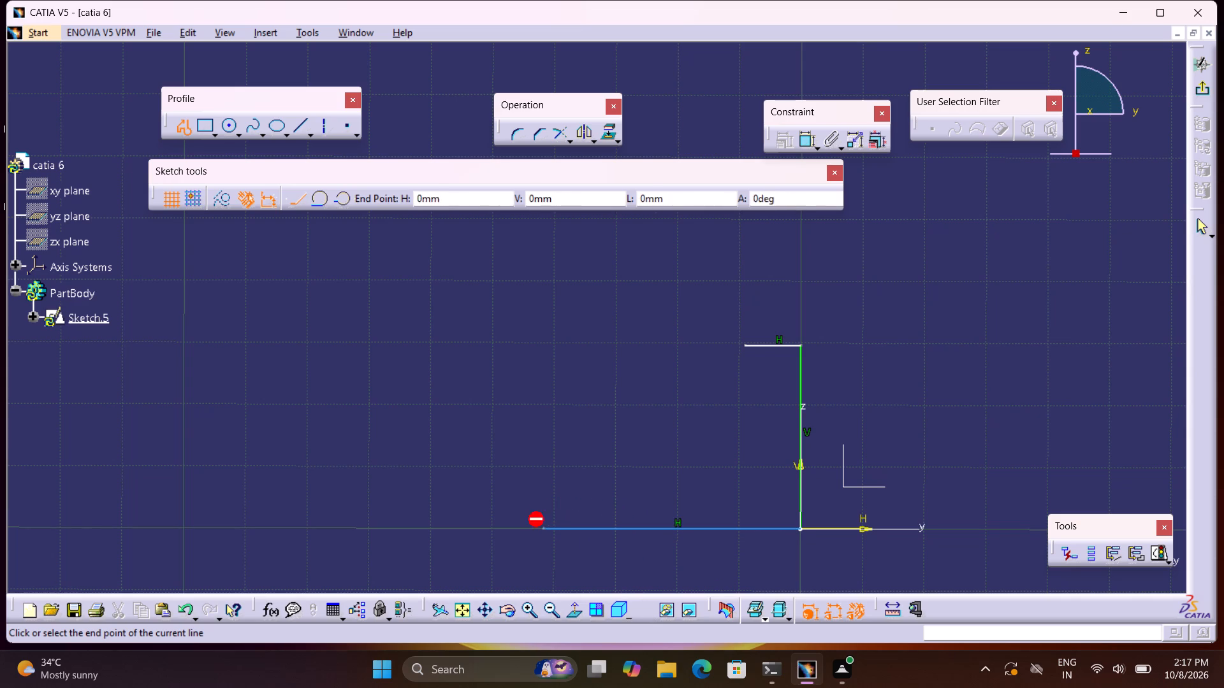
{"action": "left_click", "coordinate": [548, 493]}
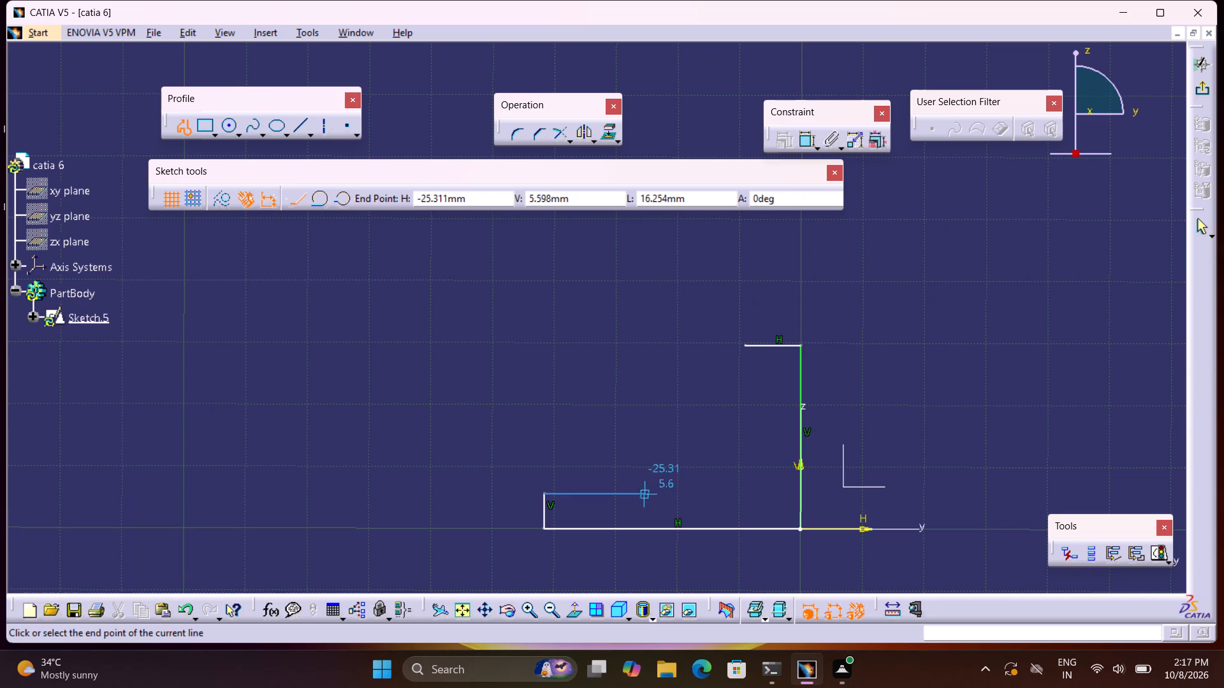
{"action": "left_click", "coordinate": [645, 495]}
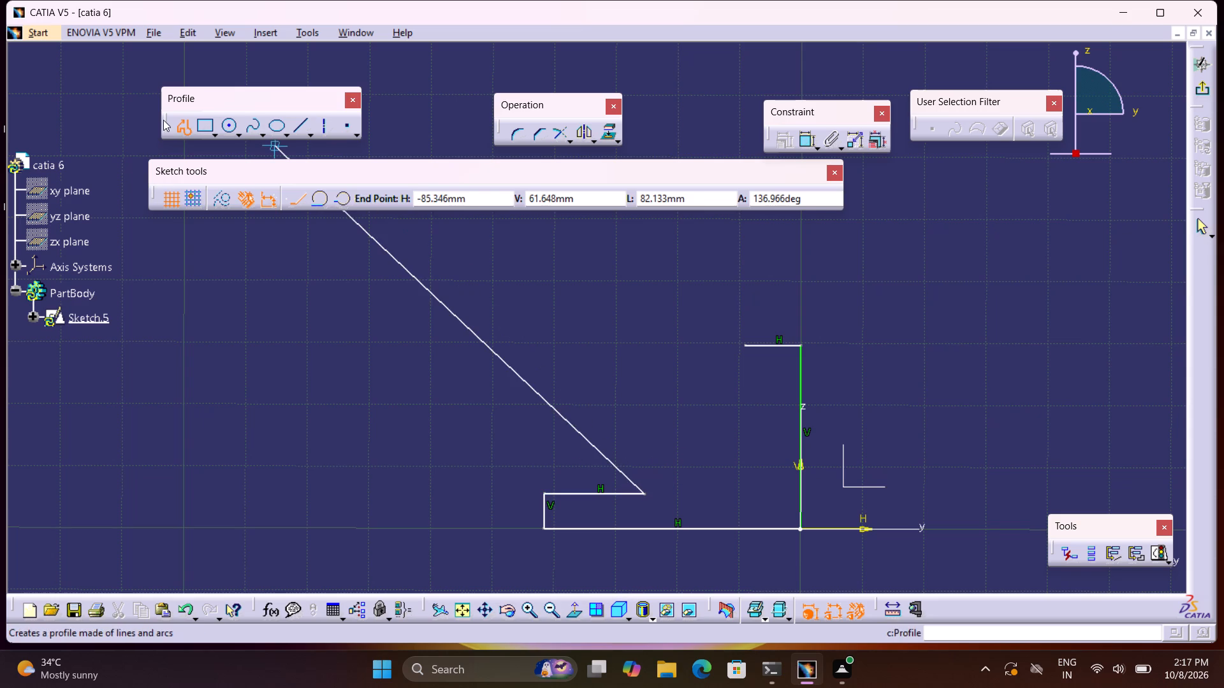
{"action": "left_click", "coordinate": [811, 141]}
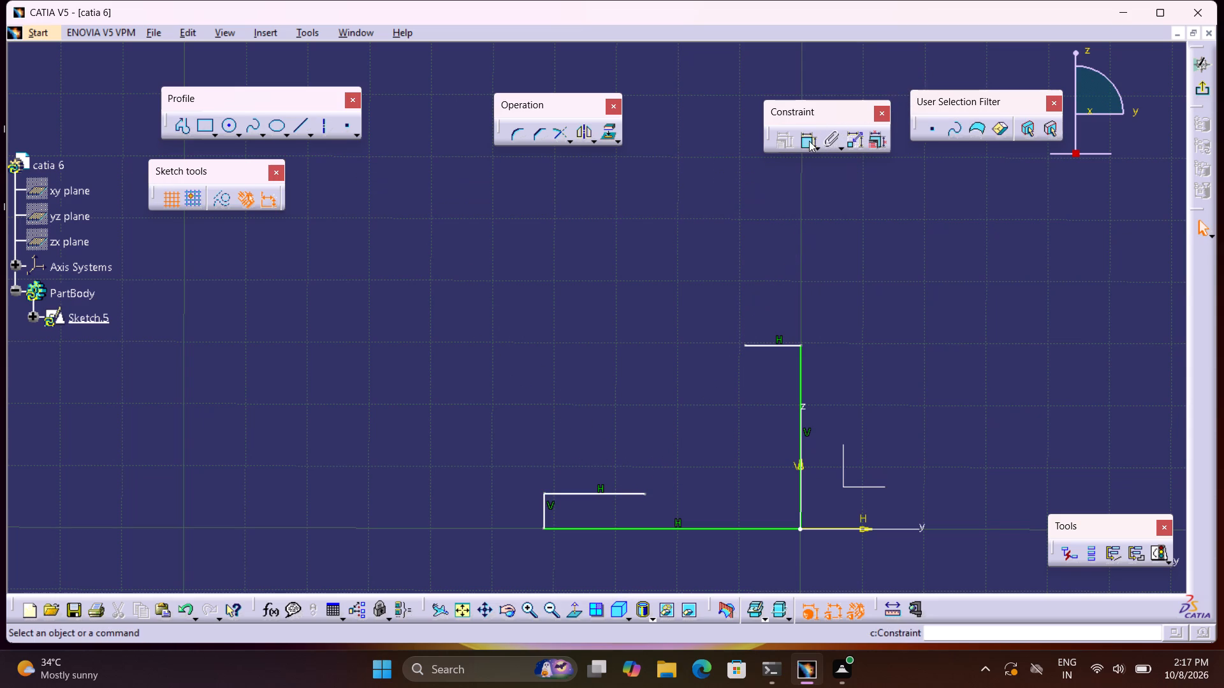
Dimension the vertical line rising from the origin and set its length to 30 mm.
{"action": "double_click", "coordinate": [803, 141]}
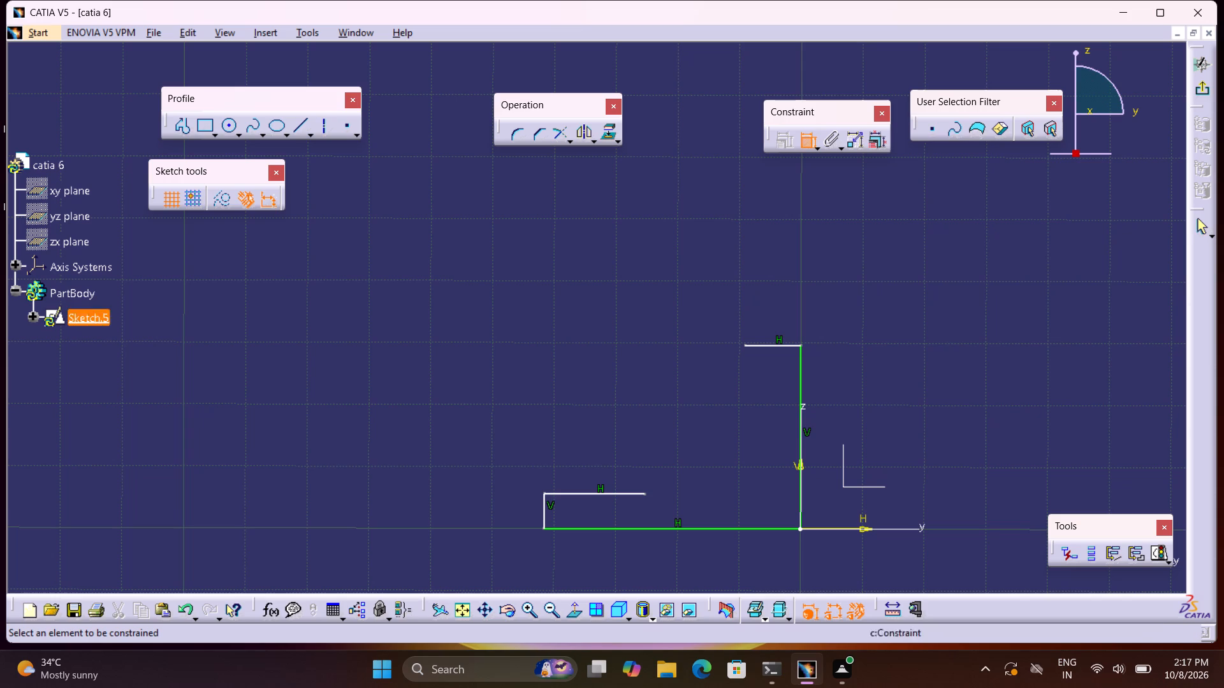
{"action": "left_click", "coordinate": [803, 383]}
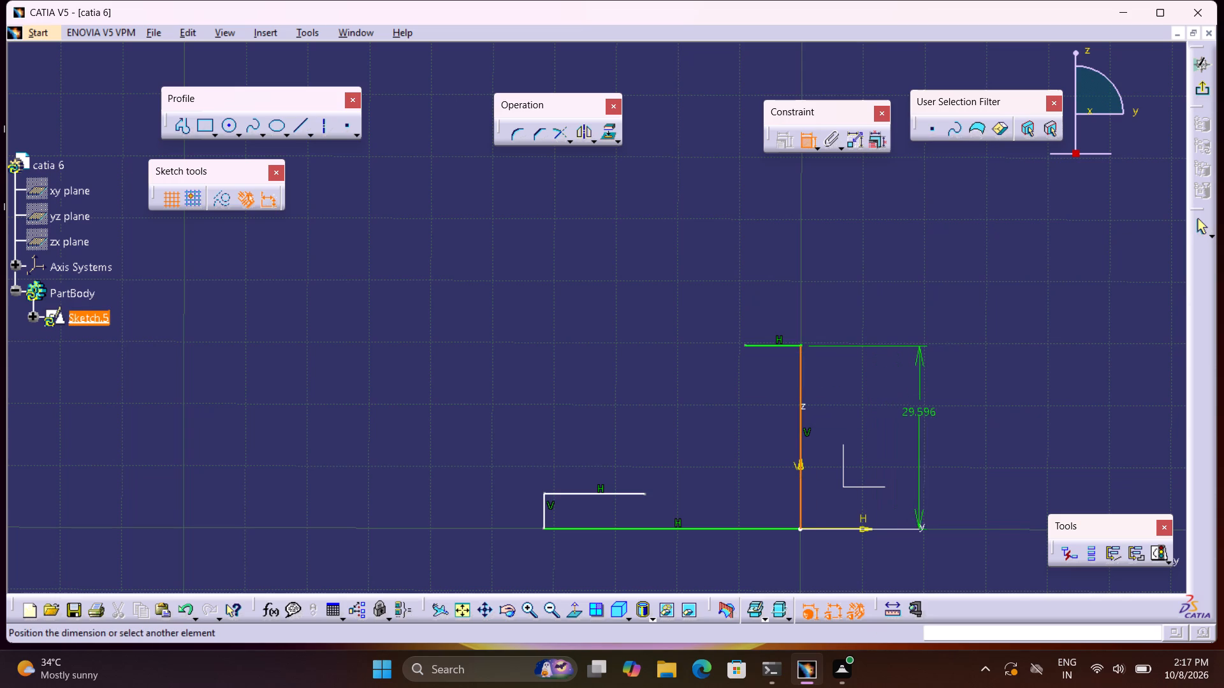
{"action": "left_click", "coordinate": [924, 417]}
{"action": "double_click", "coordinate": [928, 413]}
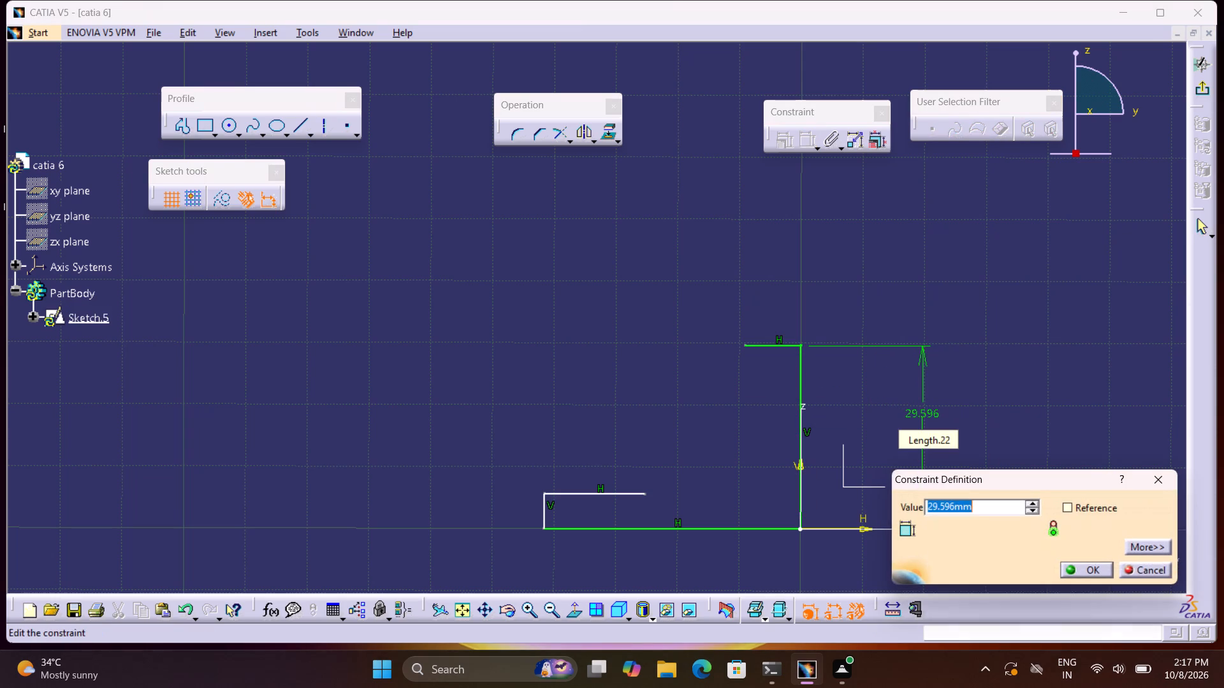
{"action": "key", "text": "3"}
{"action": "key", "text": "0"}
{"action": "key", "text": "Return"}
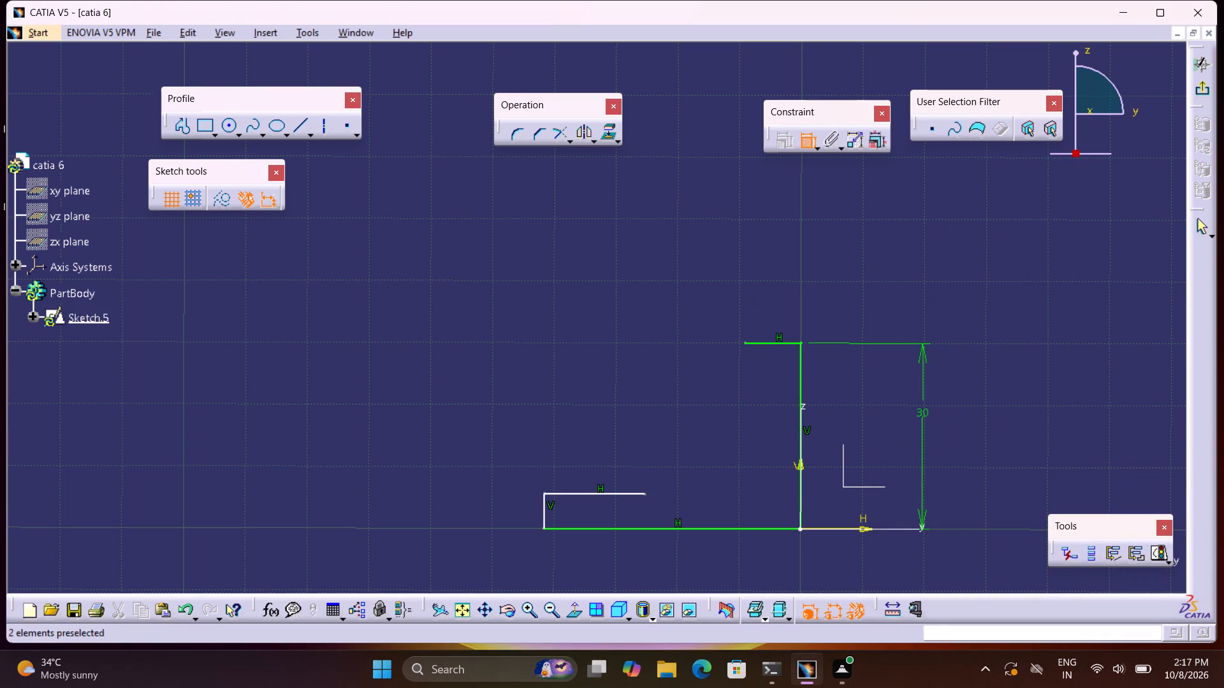
Dimension the top horizontal line and set its length to 15 mm.
{"action": "left_click", "coordinate": [792, 344]}
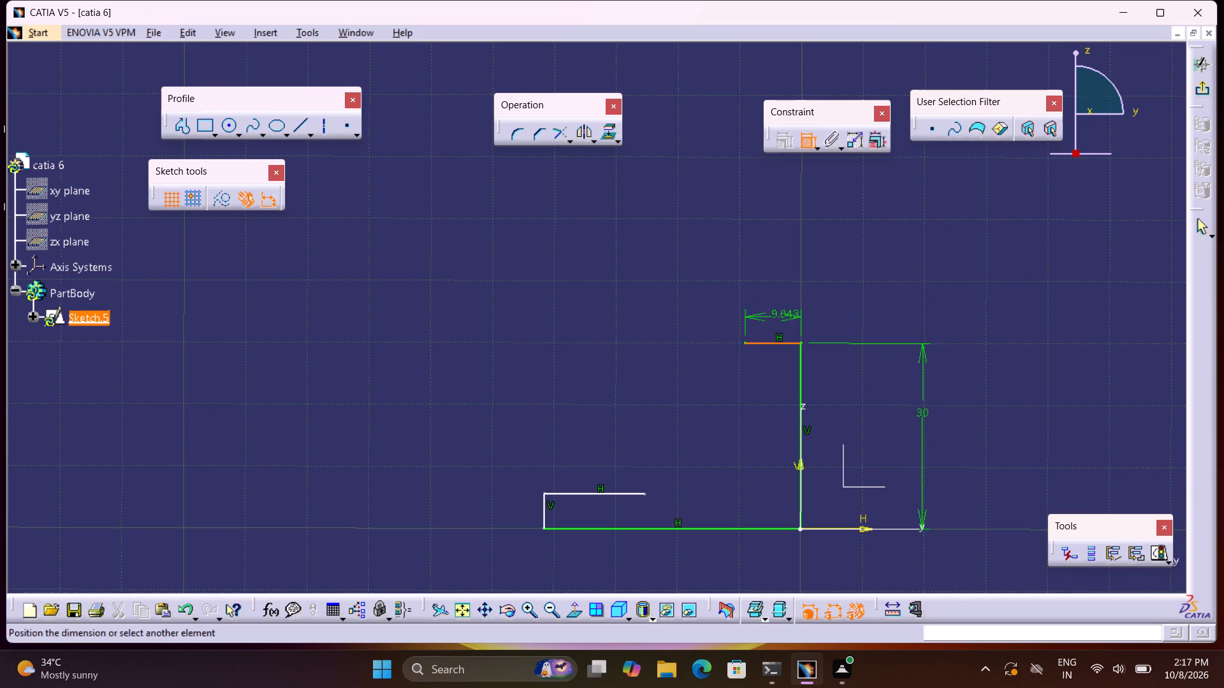
{"action": "left_click", "coordinate": [779, 297]}
{"action": "double_click", "coordinate": [778, 292]}
{"action": "type", "text": "15"}
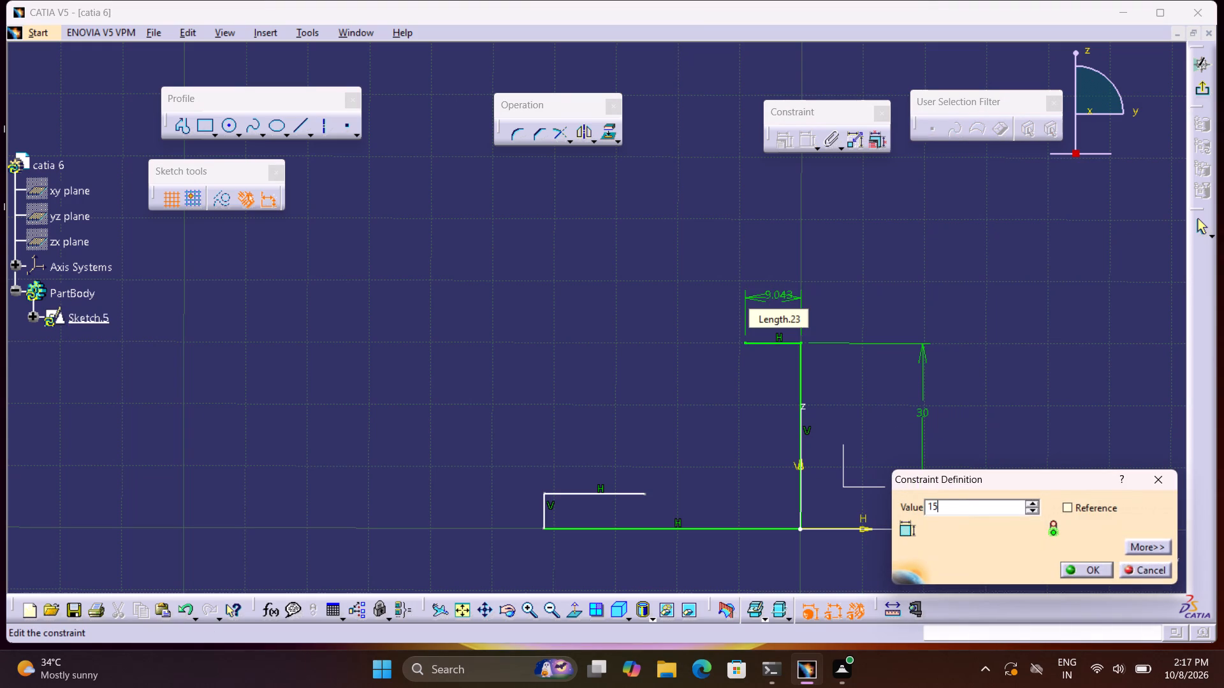
{"action": "key", "text": "Return"}
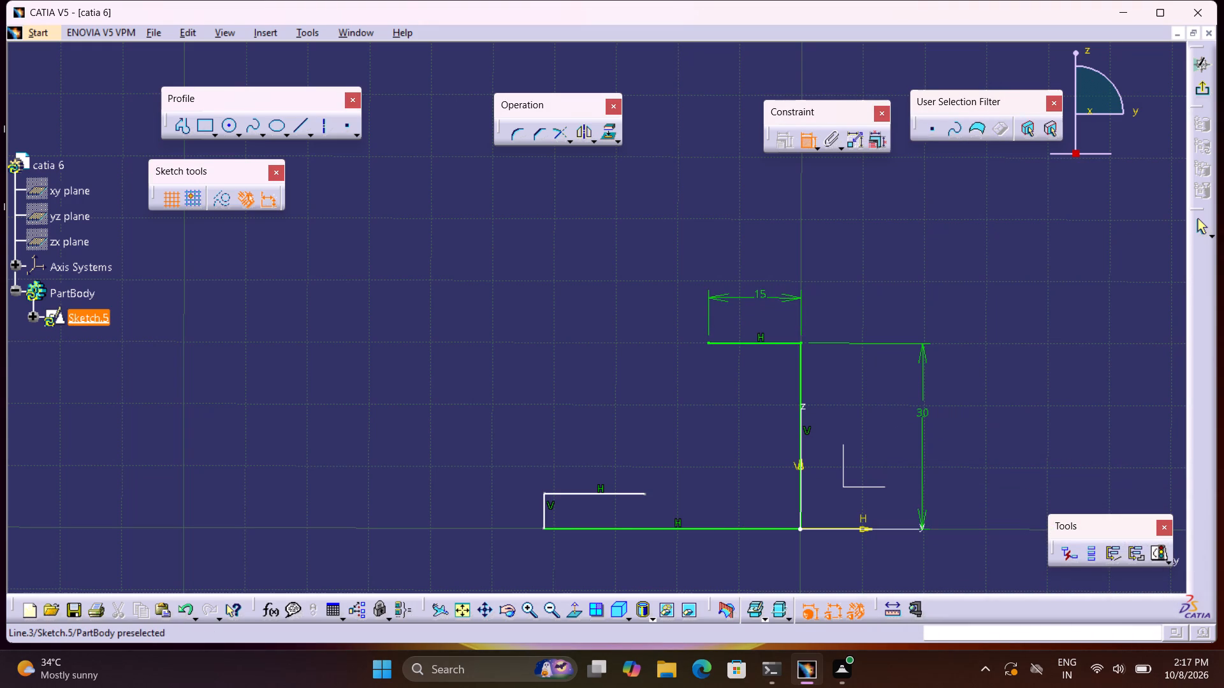
Dimension the bottom horizontal line from the origin and set its length to 60 mm.
{"action": "left_click", "coordinate": [697, 527]}
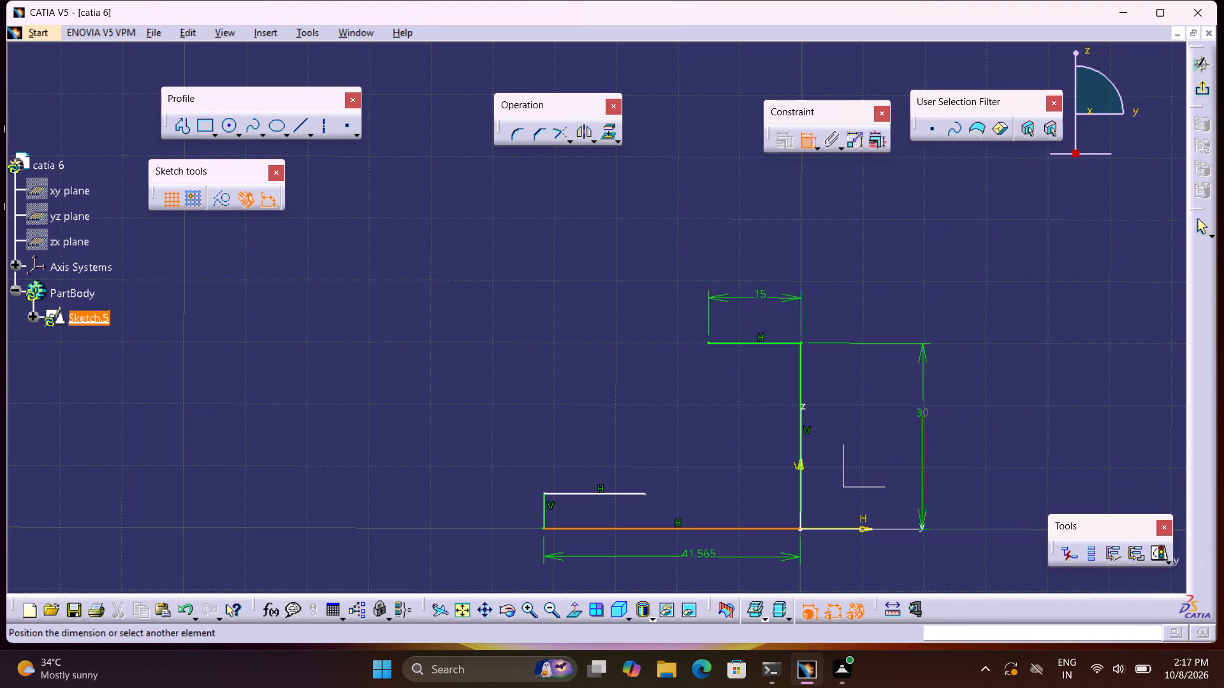
{"action": "left_click", "coordinate": [700, 556]}
{"action": "double_click", "coordinate": [702, 550]}
{"action": "type", "text": "60"}
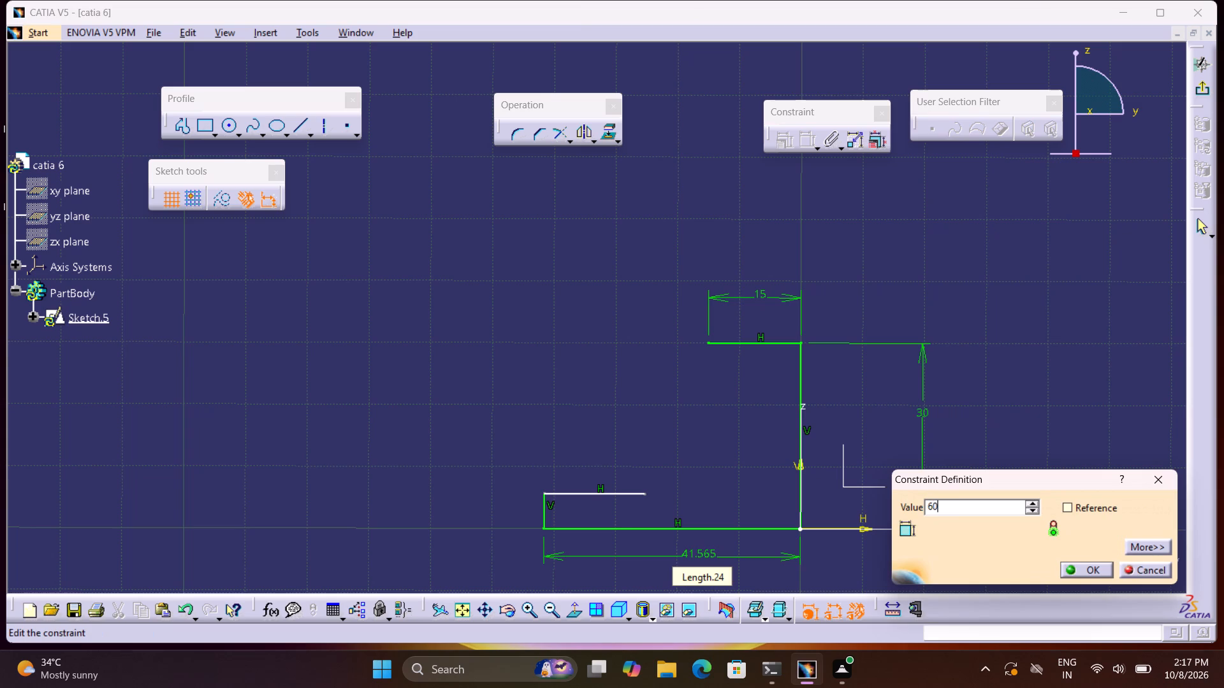
{"action": "key", "text": "Return"}
Dimension the short vertical line at the far end of the base and set its height to 8 mm.
{"action": "middle_click_drag", "start_coordinate": [748, 526], "coordinate": [871, 455]}
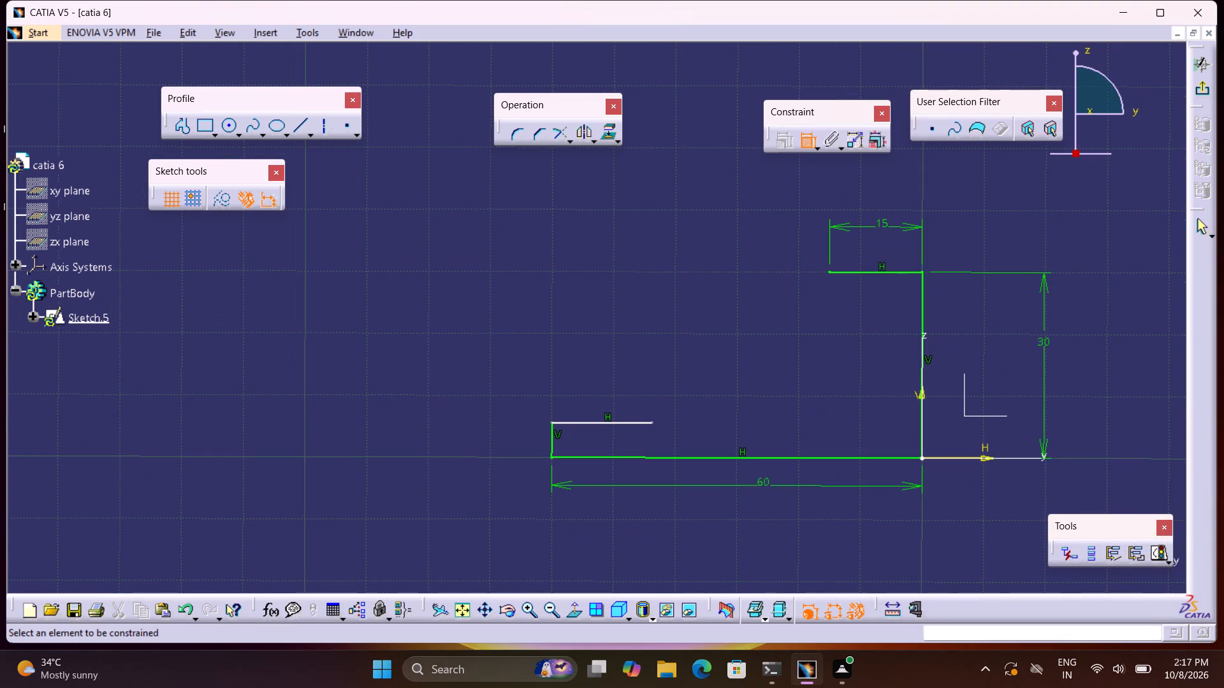
{"action": "left_click", "coordinate": [554, 440]}
{"action": "left_click", "coordinate": [511, 443]}
{"action": "double_click", "coordinate": [516, 441]}
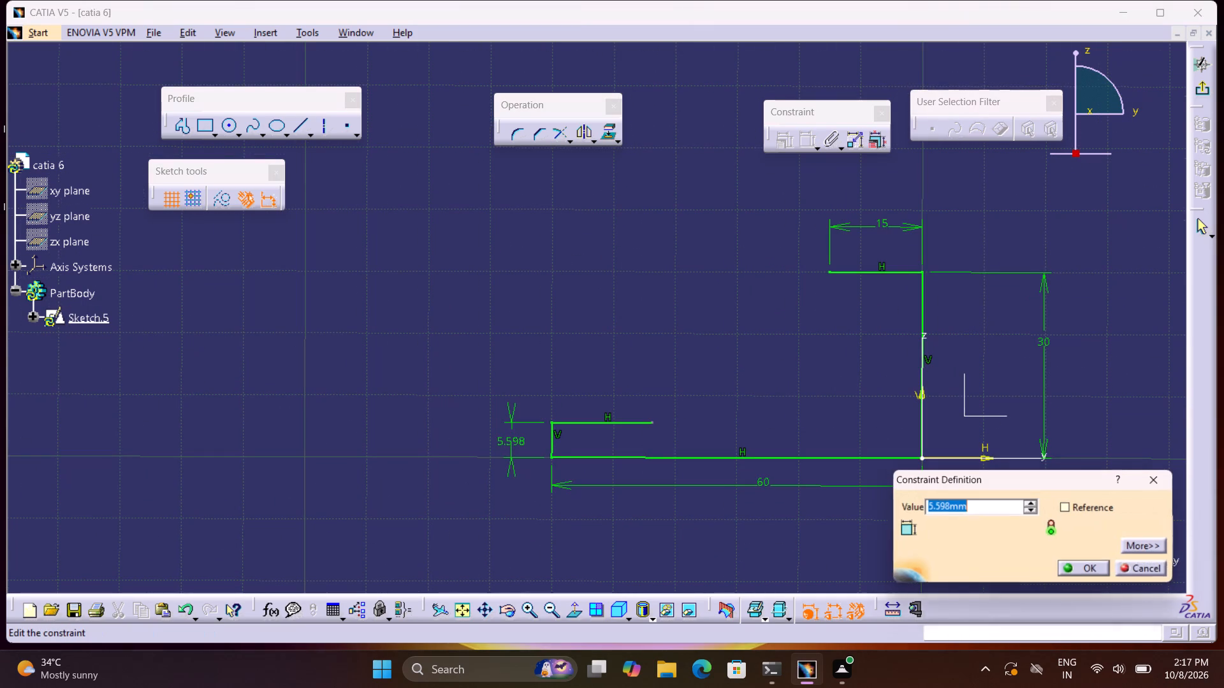
{"action": "key", "text": "8"}
{"action": "key", "text": "Return"}
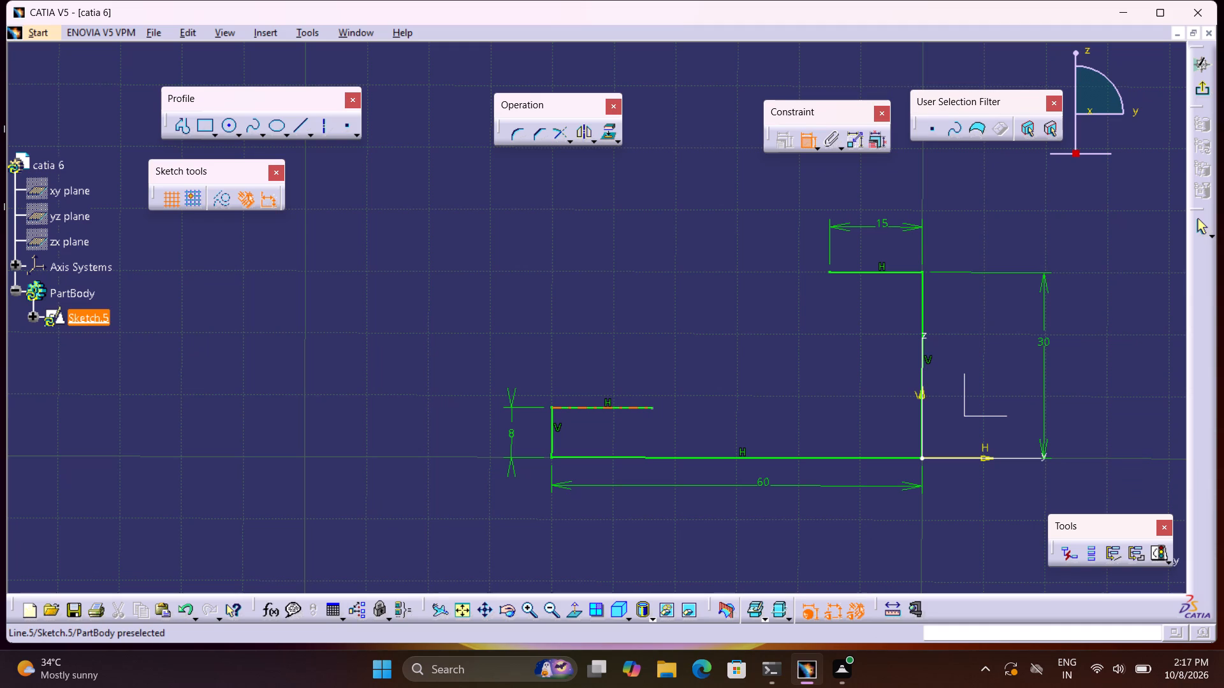
Dimension the short horizontal line above the base and set its length to 20 mm.
{"action": "left_click", "coordinate": [587, 409]}
{"action": "left_click", "coordinate": [588, 378]}
{"action": "double_click", "coordinate": [590, 376]}
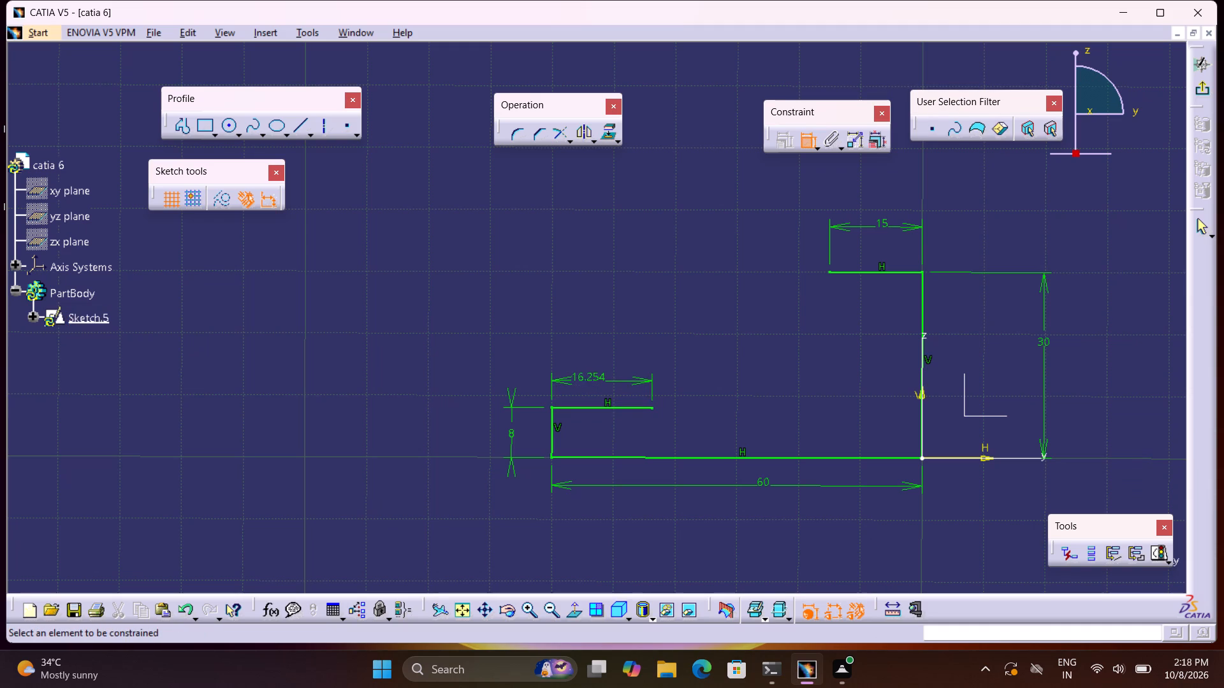
{"action": "type", "text": "20"}
{"action": "key", "text": "Return"}
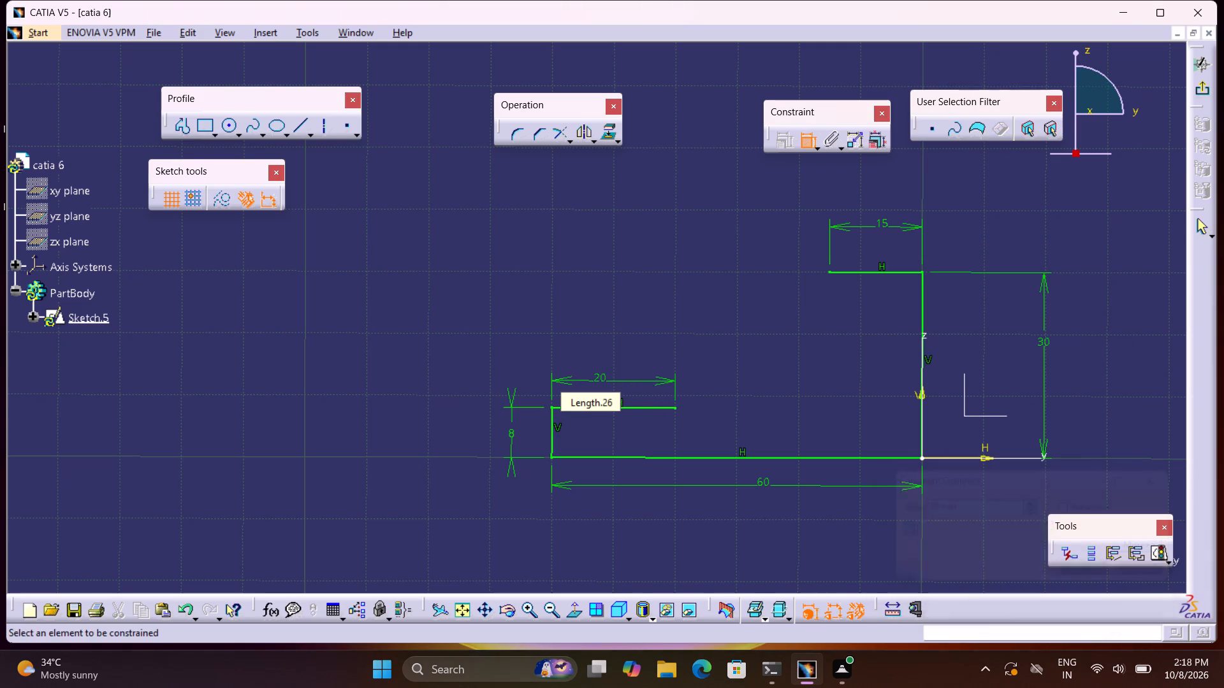
Close the profile with a sloped line from the 20 mm line's free end to the 15 mm line's free end, and exit the sketch.
{"action": "left_click", "coordinate": [180, 121]}
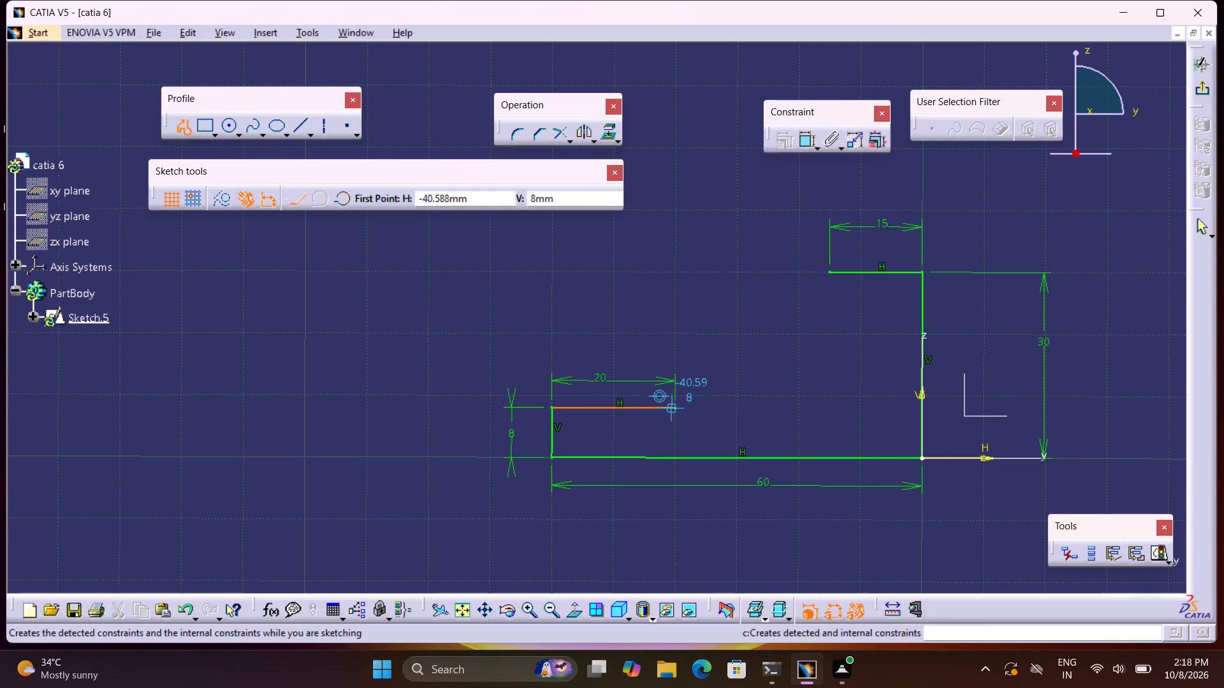
{"action": "left_click", "coordinate": [674, 406]}
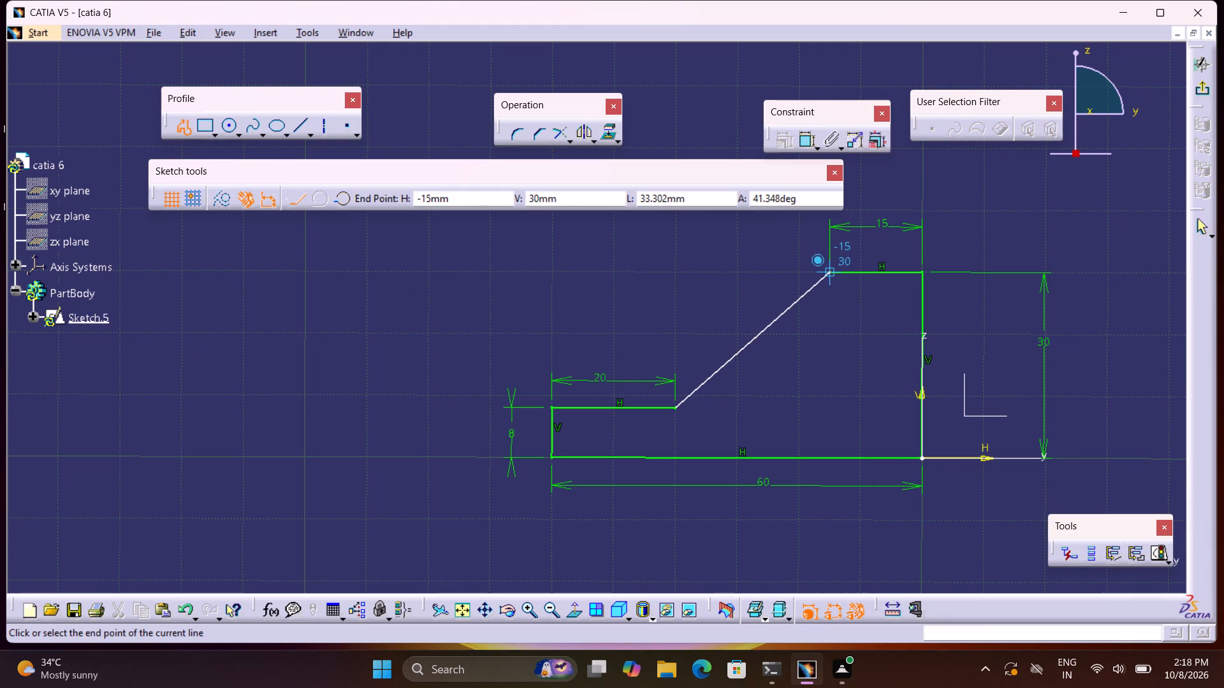
{"action": "left_click", "coordinate": [829, 273]}
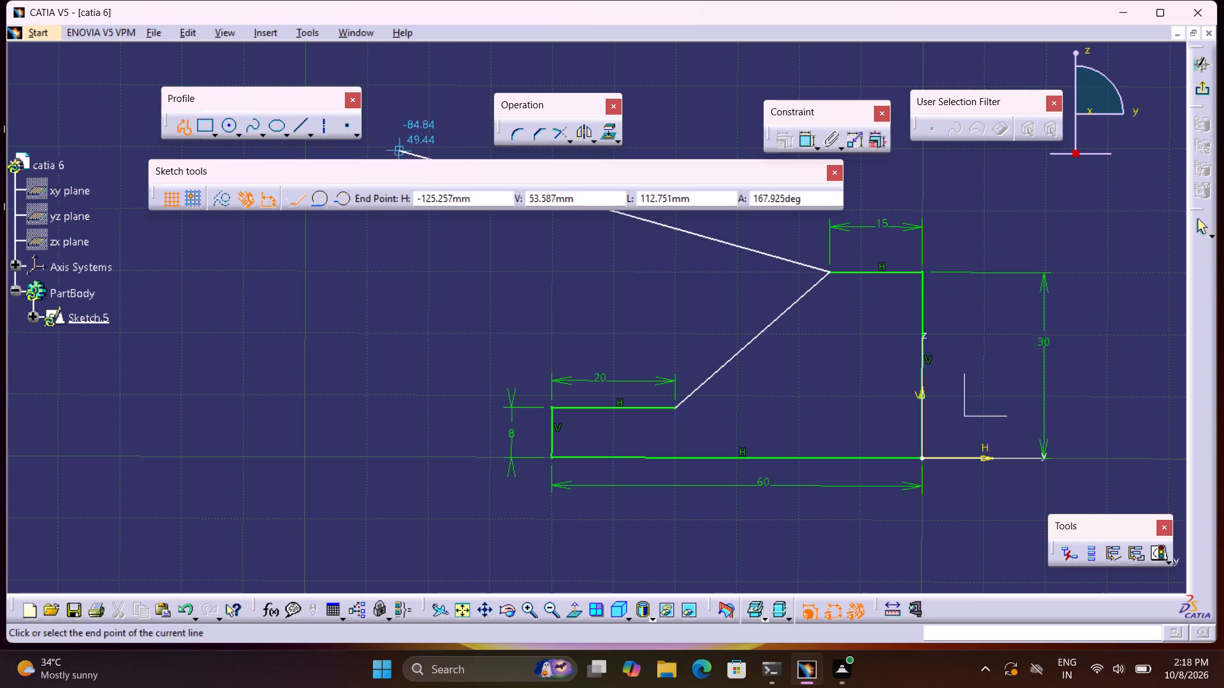
{"action": "left_click", "coordinate": [184, 124]}
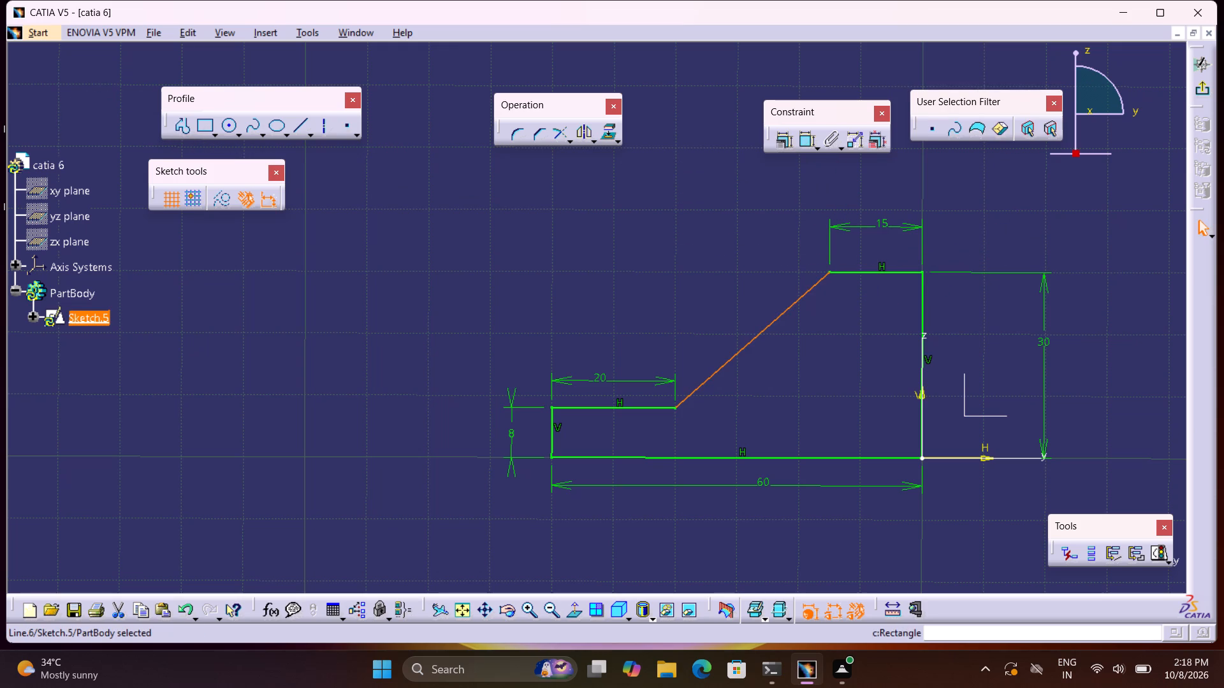
{"action": "double_click", "coordinate": [794, 338]}
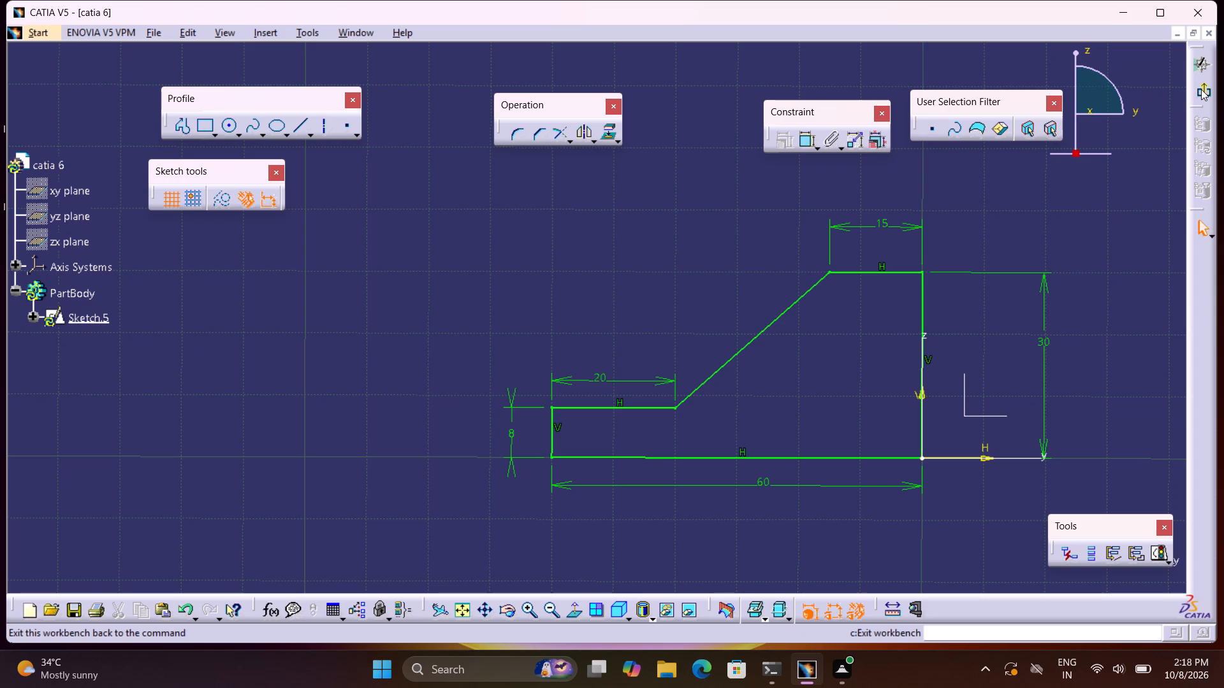
{"action": "left_click", "coordinate": [1201, 89]}
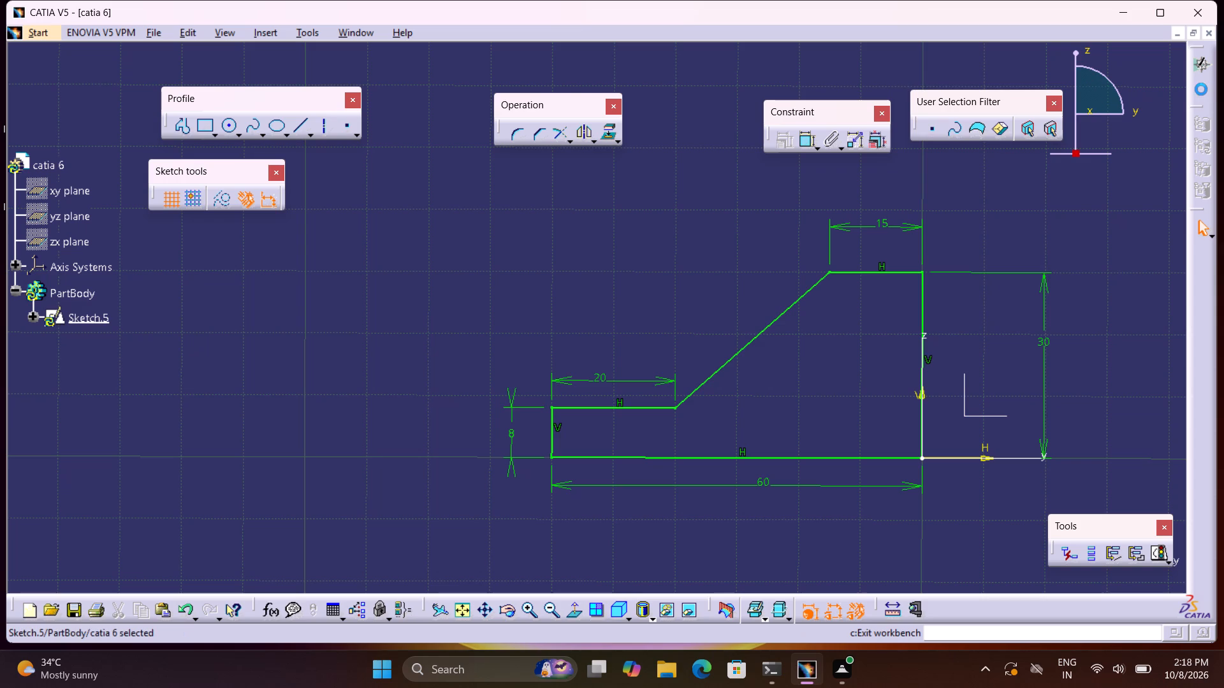
Edit the absolute axis system so that its Y axis is reversed.
{"action": "middle_click_drag", "start_coordinate": [1089, 383], "coordinate": [1067, 299]}
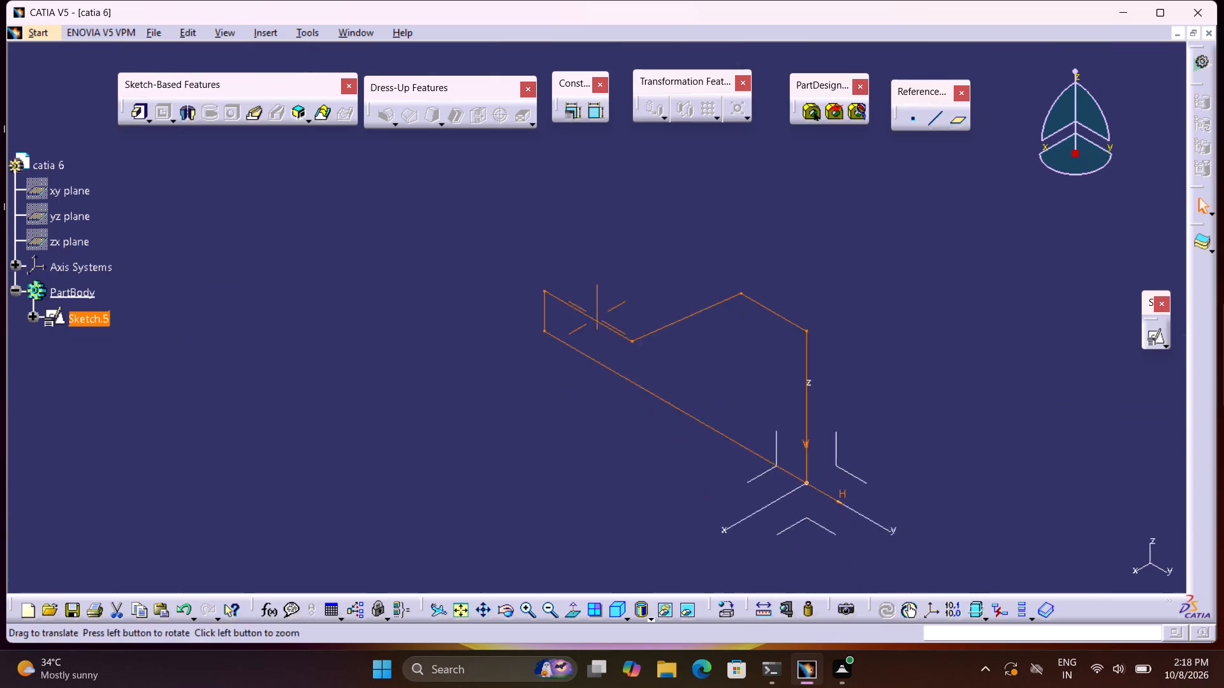
{"action": "middle_click_drag", "start_coordinate": [1067, 299], "coordinate": [1057, 266]}
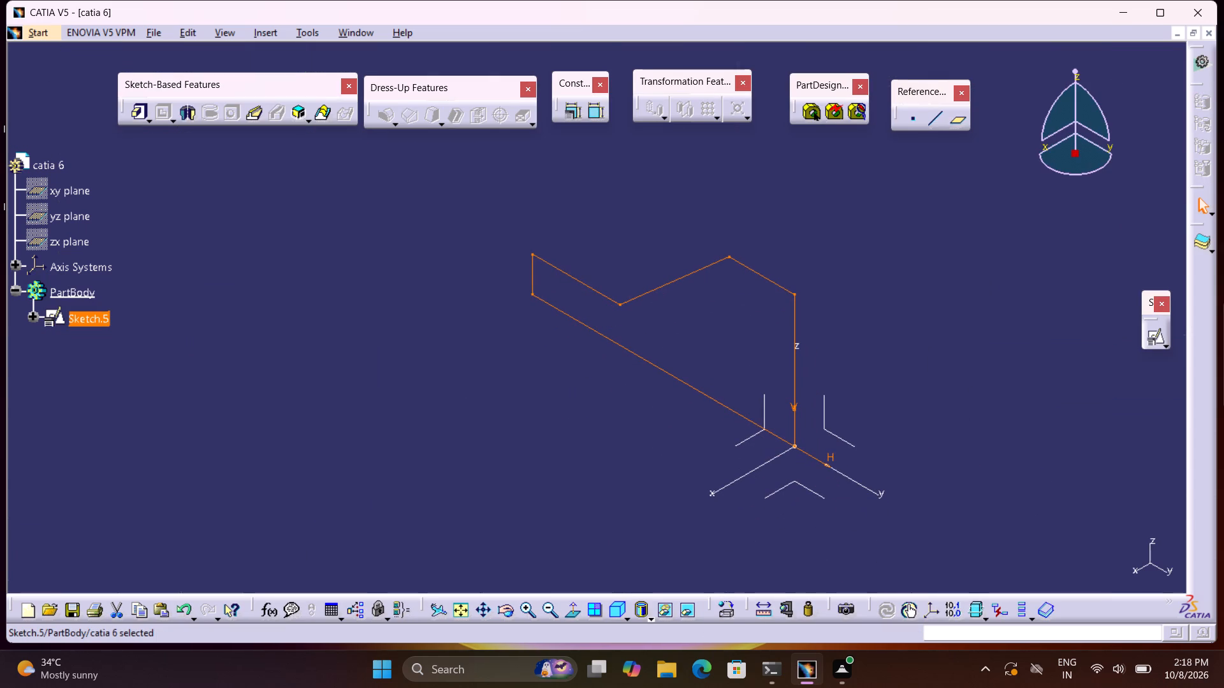
{"action": "double_click", "coordinate": [843, 438]}
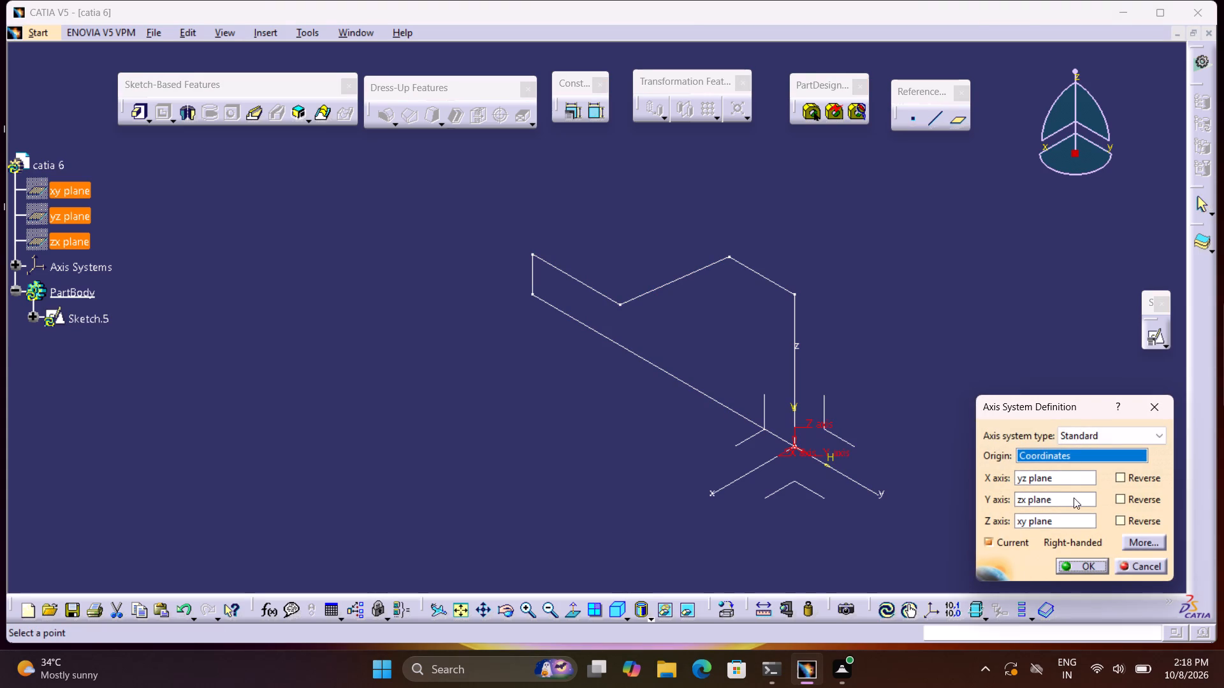
{"action": "left_click", "coordinate": [1116, 496]}
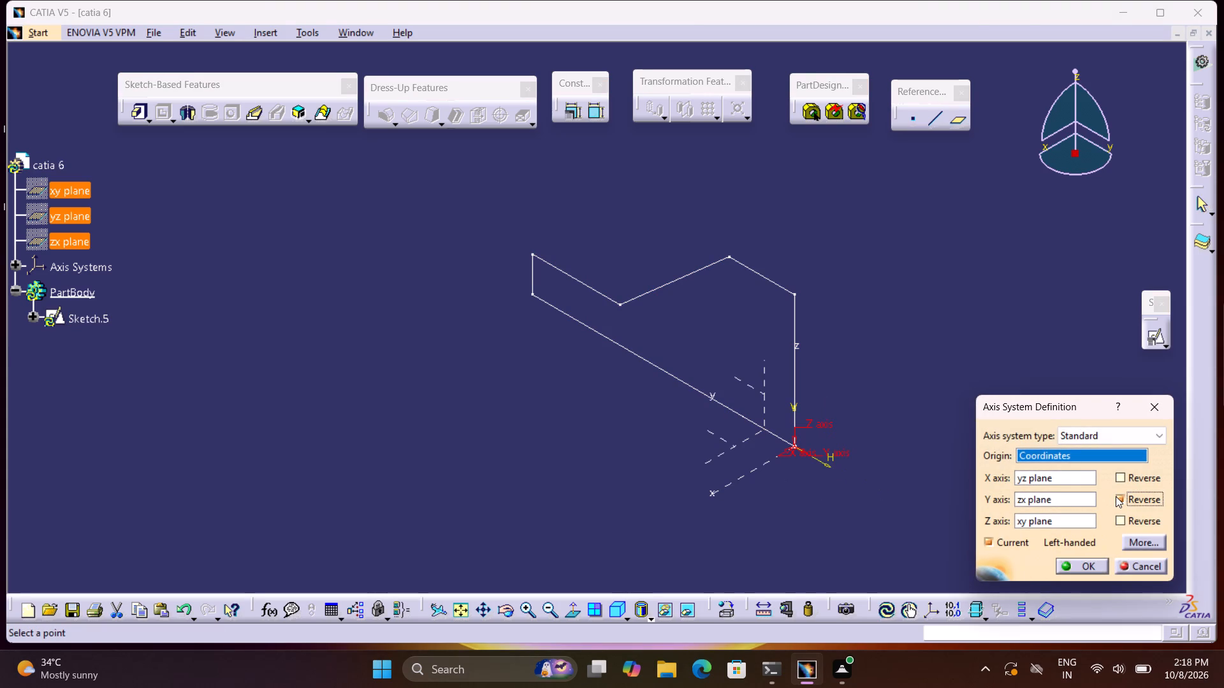
{"action": "left_click", "coordinate": [1100, 566]}
Pad the closed profile sketch with a length of 20 mm and mirrored extent.
{"action": "scroll", "coordinate": [1024, 448], "scroll_direction": "down", "scroll_amount": 1}
{"action": "middle_click_drag", "start_coordinate": [1024, 446], "coordinate": [1019, 442]}
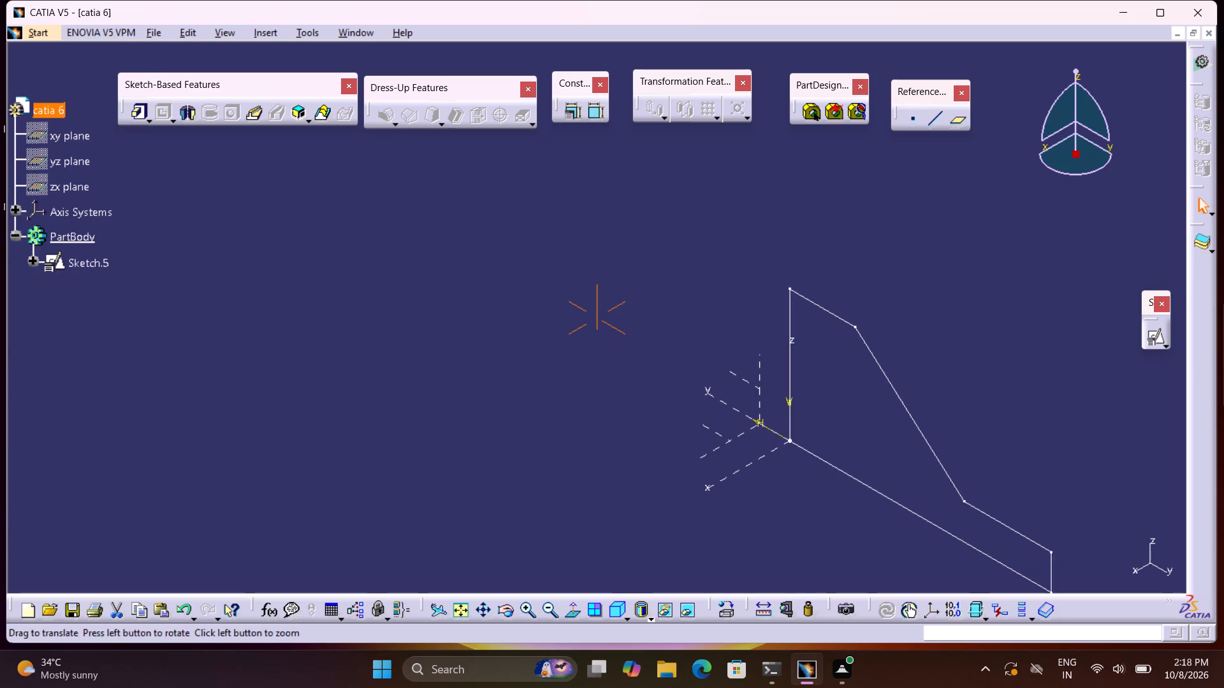
{"action": "middle_click_drag", "start_coordinate": [1019, 442], "coordinate": [935, 329]}
{"action": "double_click", "coordinate": [935, 329]}
{"action": "middle_click_drag", "start_coordinate": [938, 333], "coordinate": [922, 345]}
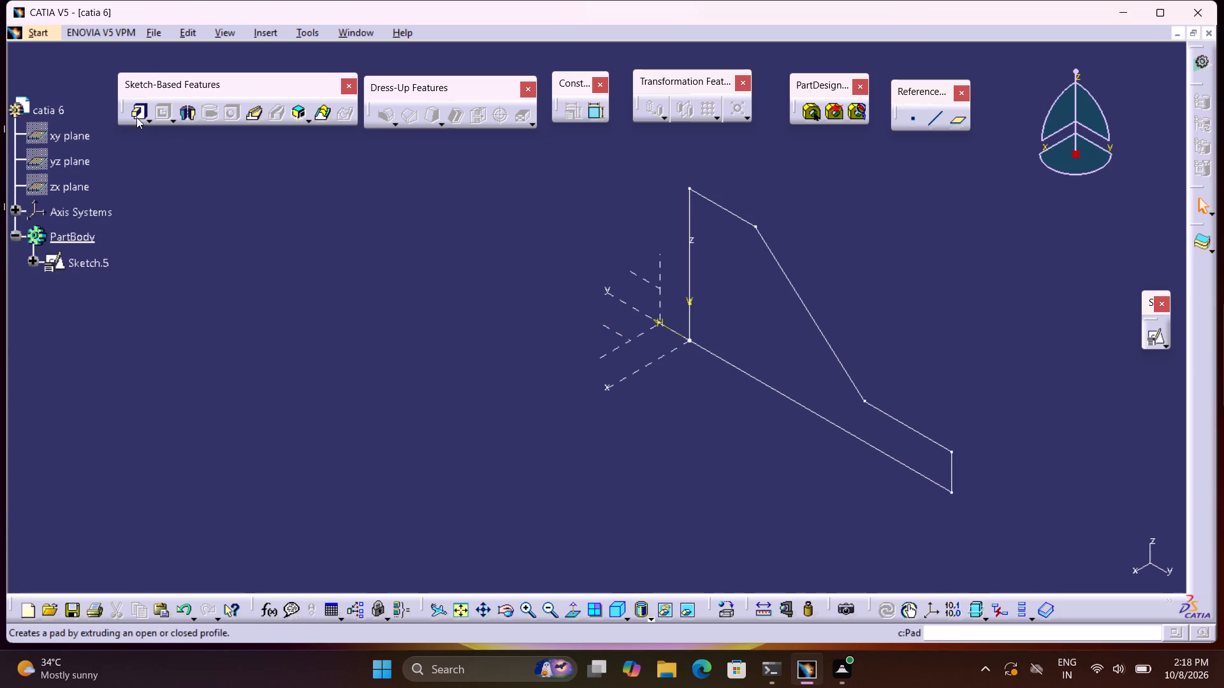
{"action": "left_click", "coordinate": [136, 117]}
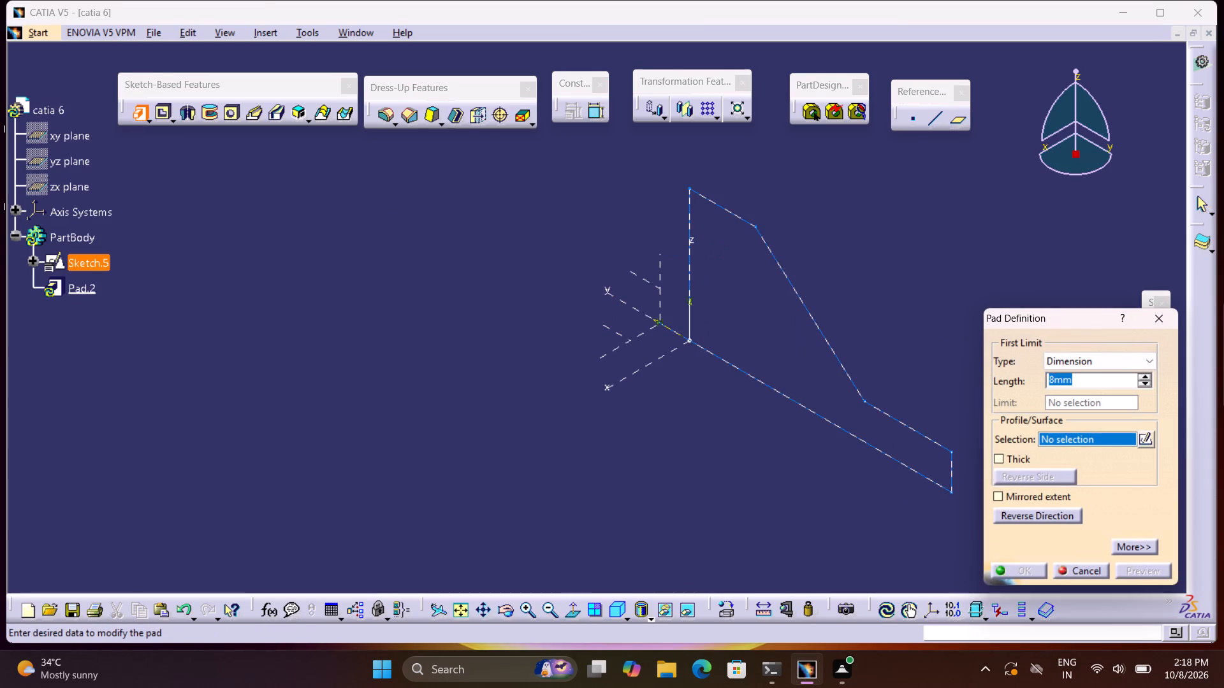
{"action": "left_click", "coordinate": [762, 236]}
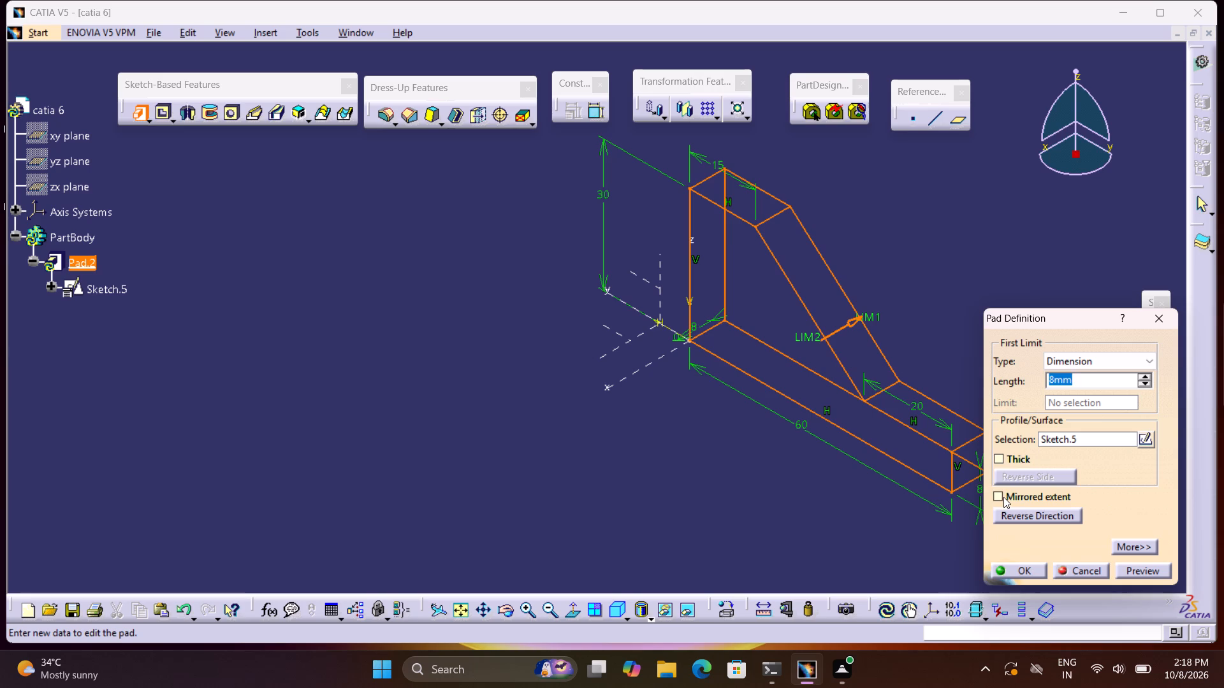
{"action": "left_click", "coordinate": [1003, 498]}
{"action": "left_click_drag", "start_coordinate": [1079, 380], "coordinate": [965, 403]}
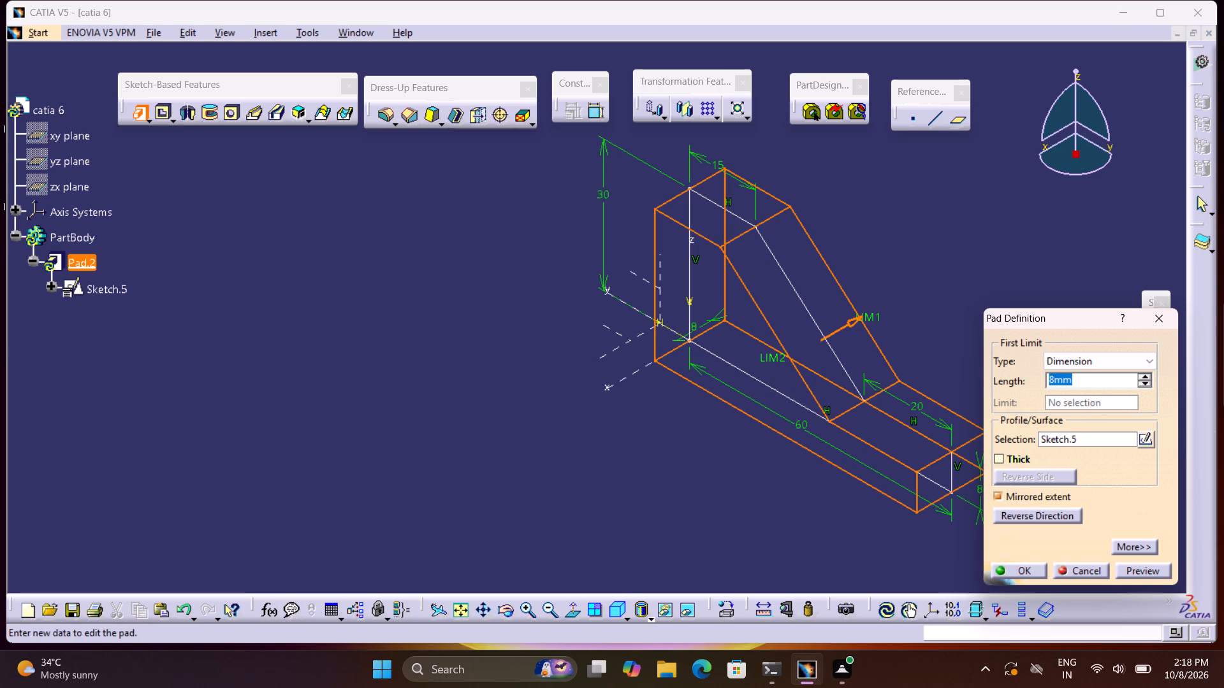
{"action": "type", "text": "20"}
{"action": "left_click", "coordinate": [1037, 575]}
{"action": "left_click", "coordinate": [986, 551]}
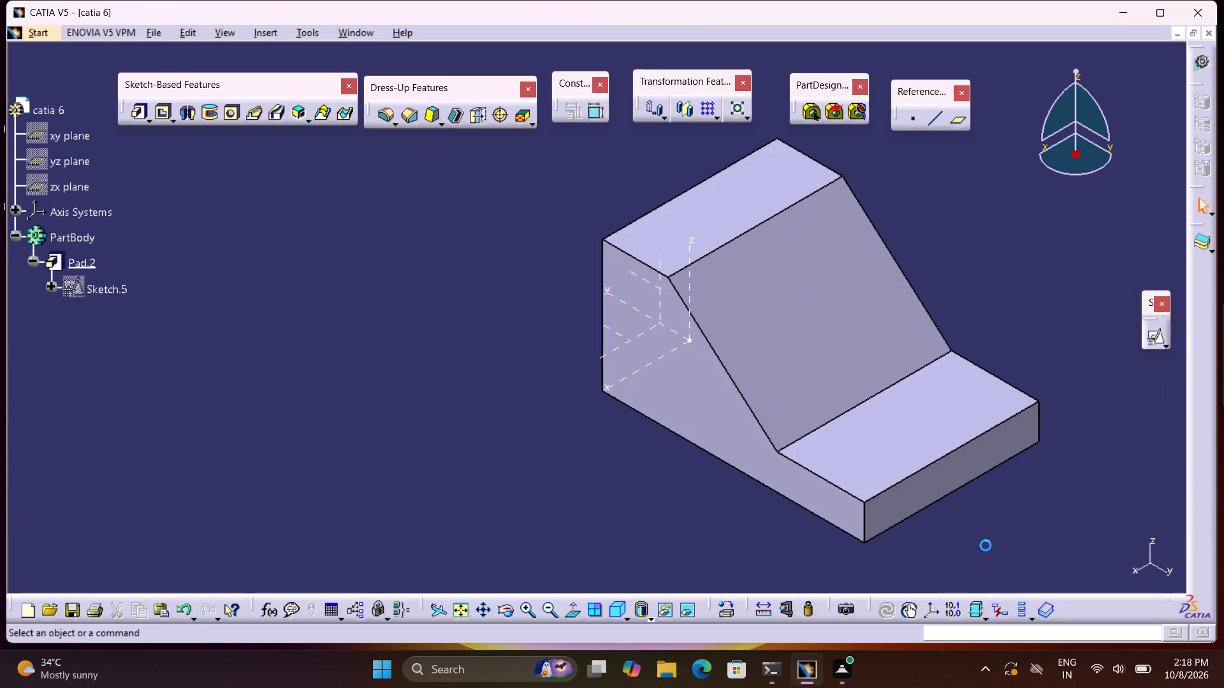
Open the pad's definition to review its settings, and close it without changing anything.
{"action": "middle_click_drag", "start_coordinate": [1032, 531], "coordinate": [1010, 526]}
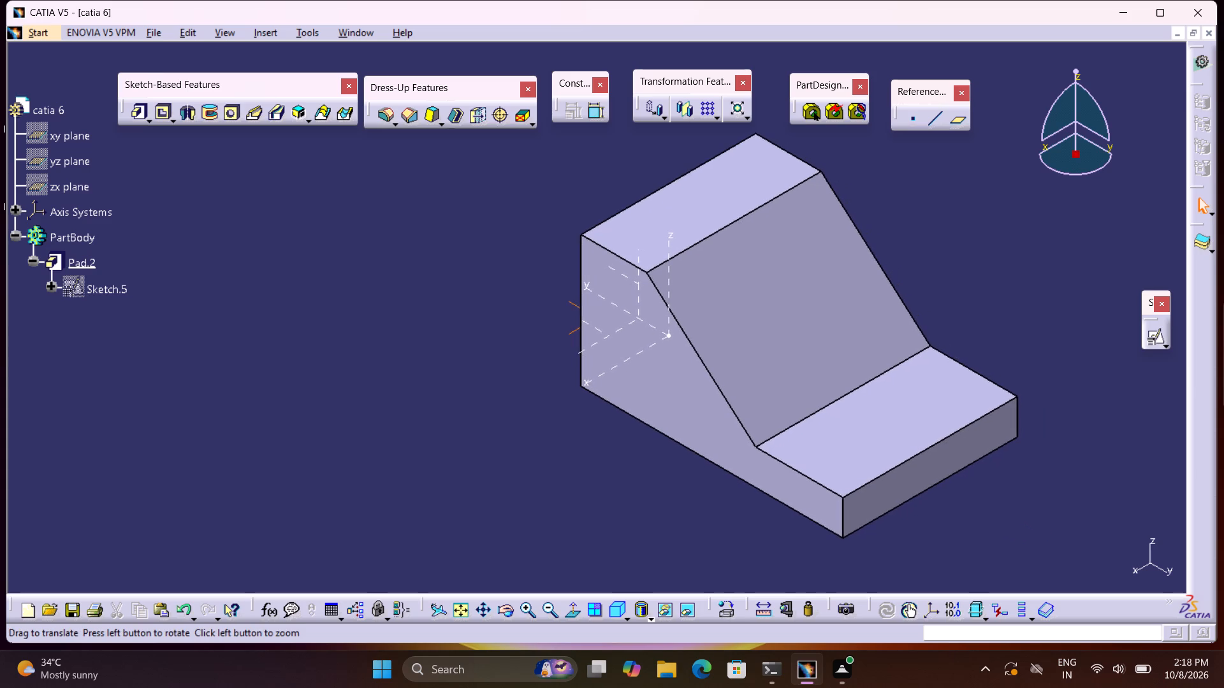
{"action": "middle_click_drag", "start_coordinate": [1010, 526], "coordinate": [1007, 509]}
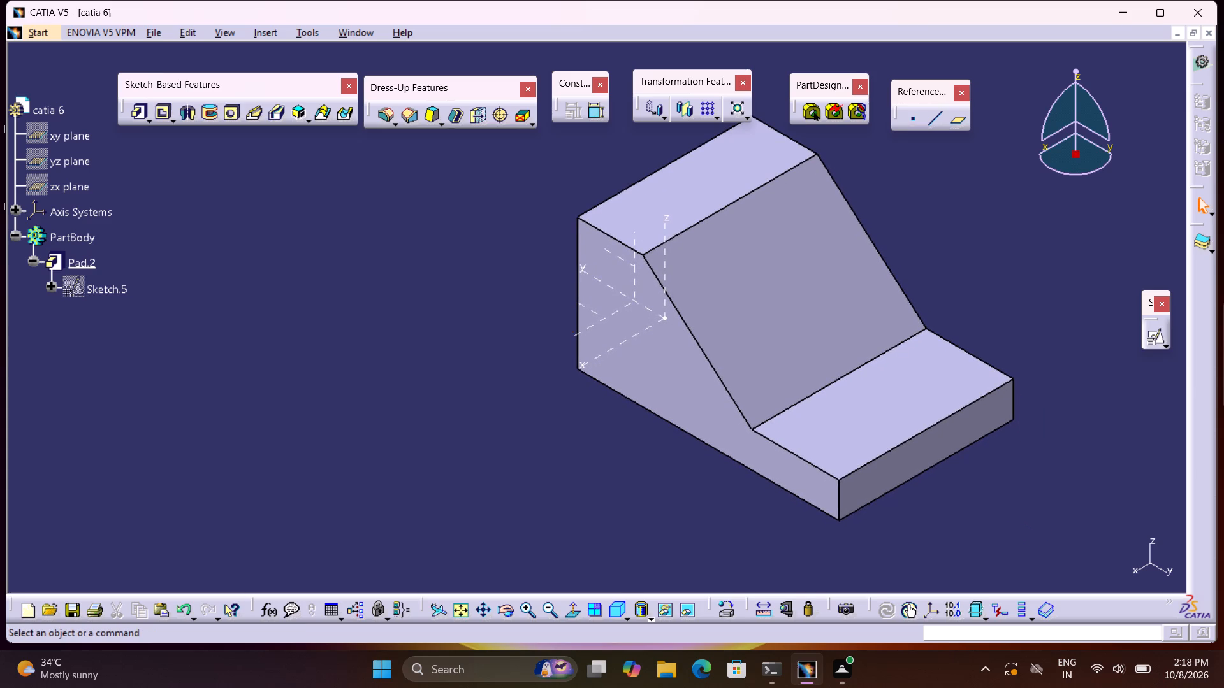
{"action": "double_click", "coordinate": [924, 392]}
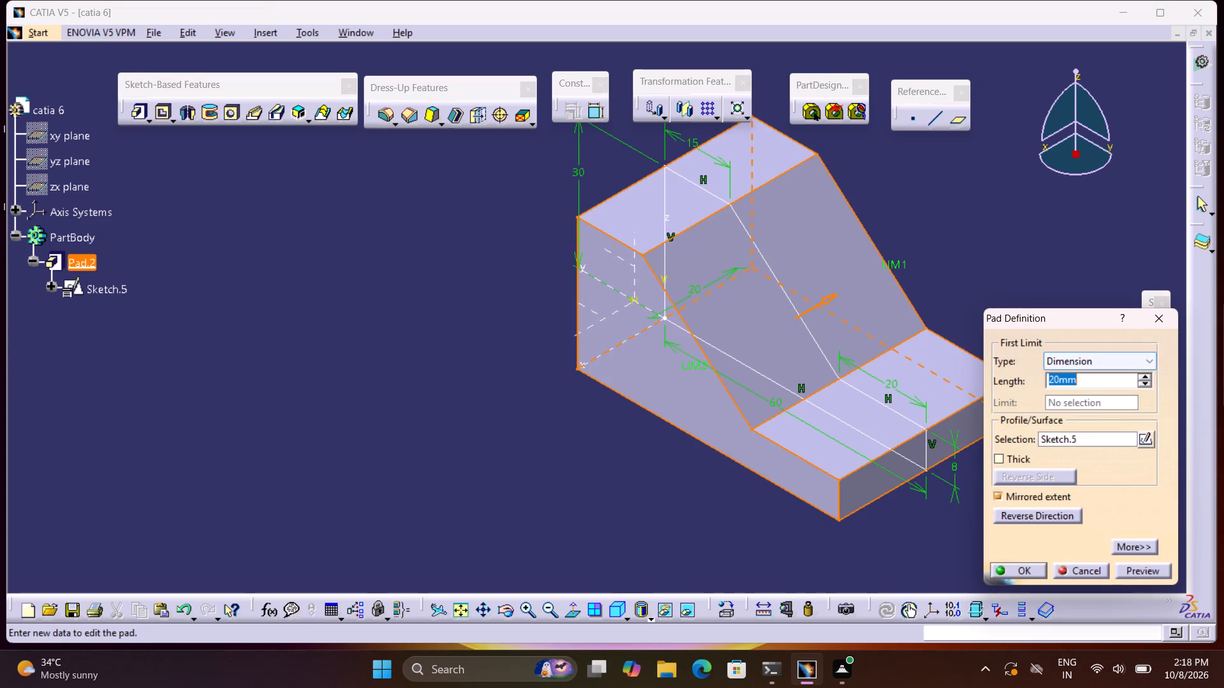
{"action": "left_click", "coordinate": [1101, 575]}
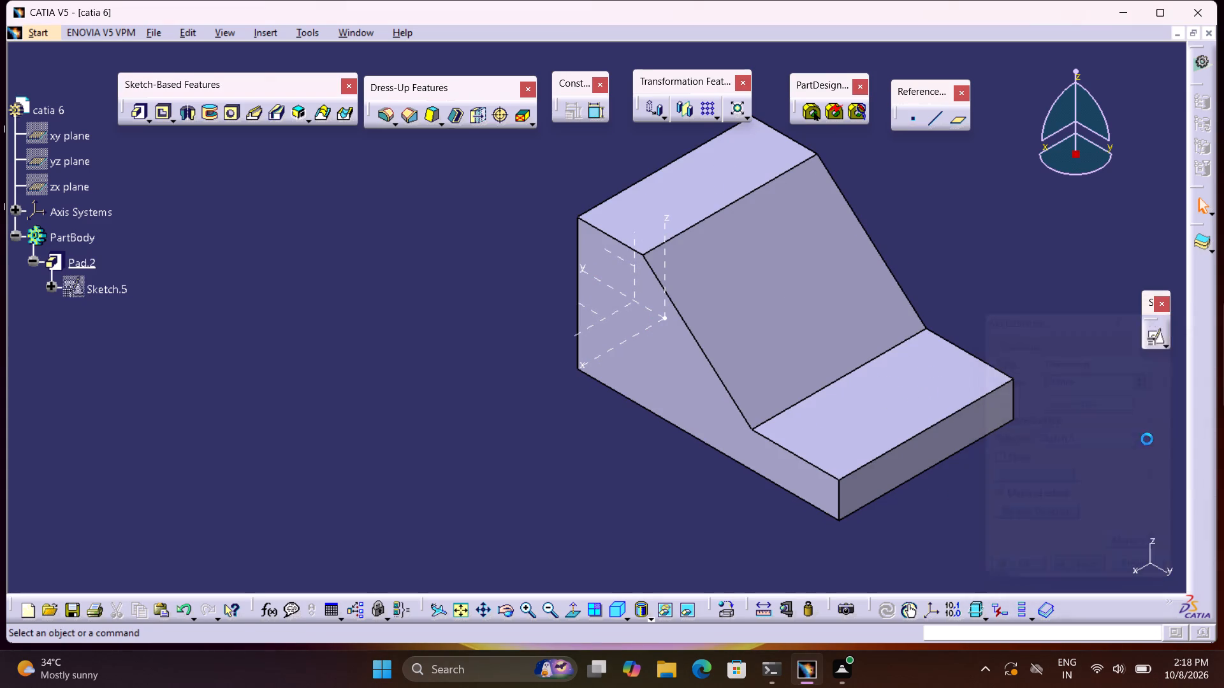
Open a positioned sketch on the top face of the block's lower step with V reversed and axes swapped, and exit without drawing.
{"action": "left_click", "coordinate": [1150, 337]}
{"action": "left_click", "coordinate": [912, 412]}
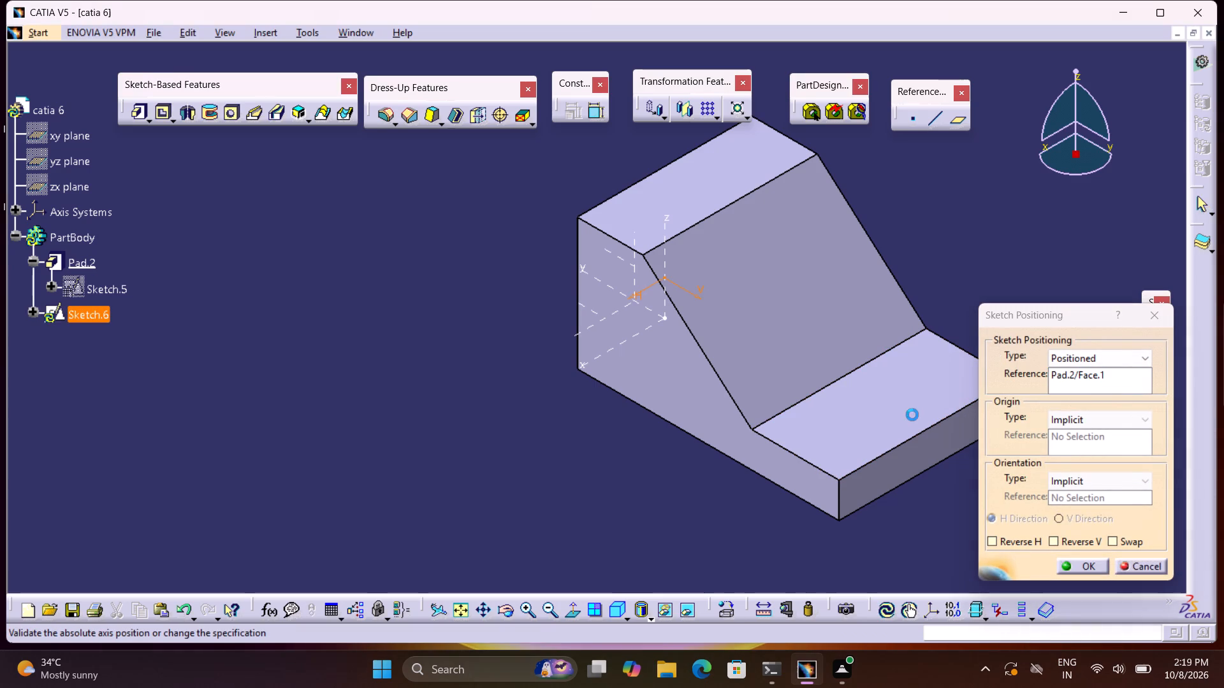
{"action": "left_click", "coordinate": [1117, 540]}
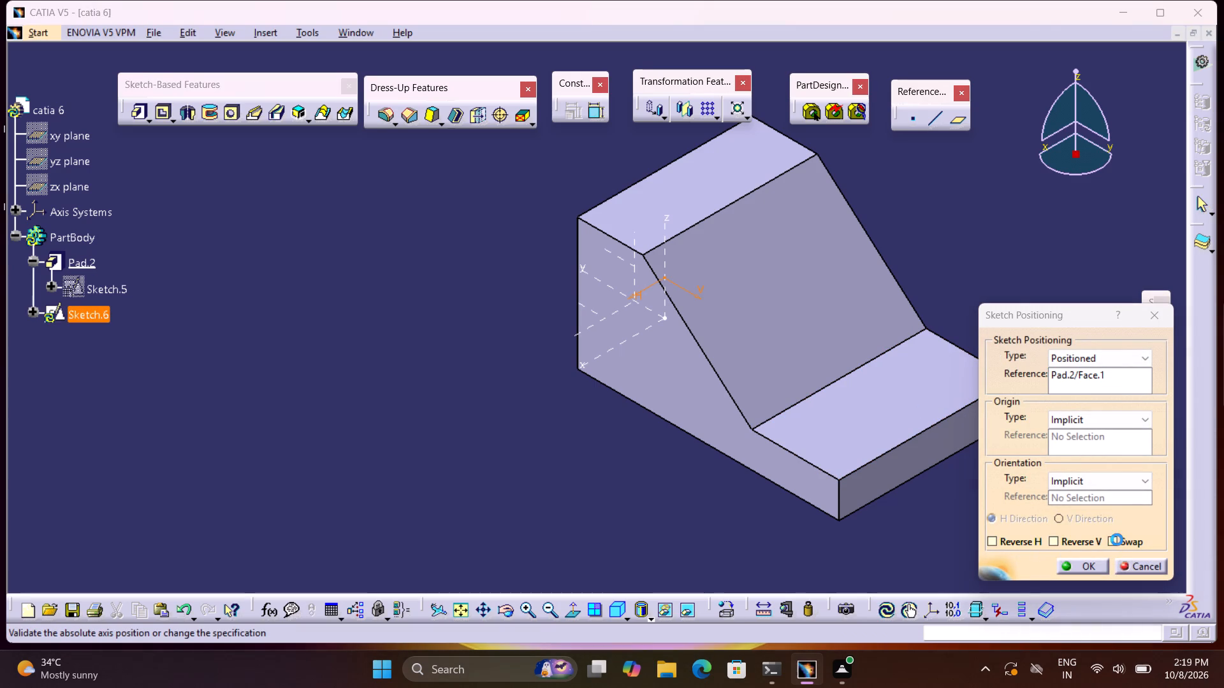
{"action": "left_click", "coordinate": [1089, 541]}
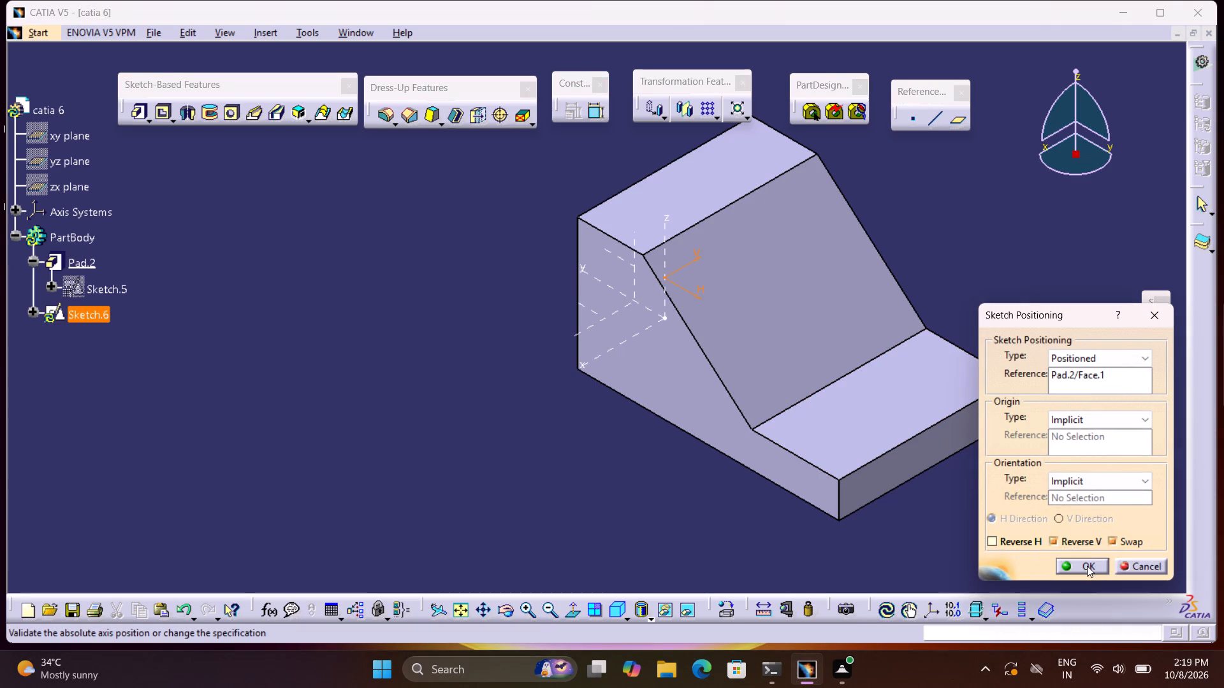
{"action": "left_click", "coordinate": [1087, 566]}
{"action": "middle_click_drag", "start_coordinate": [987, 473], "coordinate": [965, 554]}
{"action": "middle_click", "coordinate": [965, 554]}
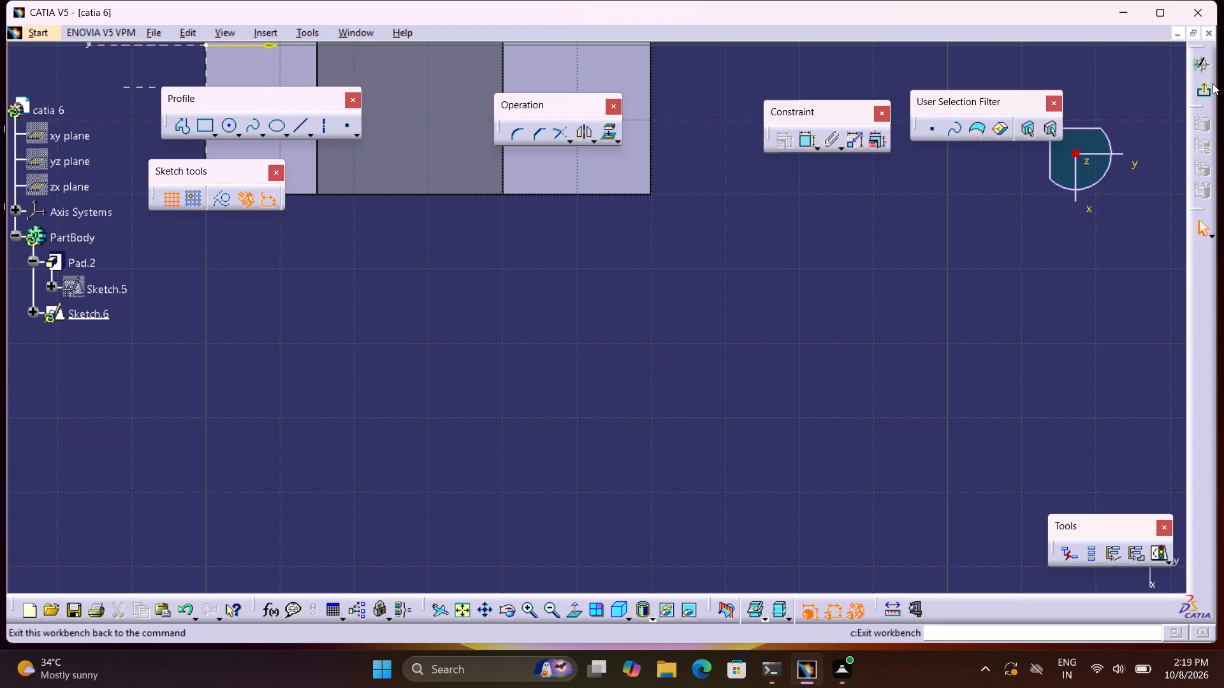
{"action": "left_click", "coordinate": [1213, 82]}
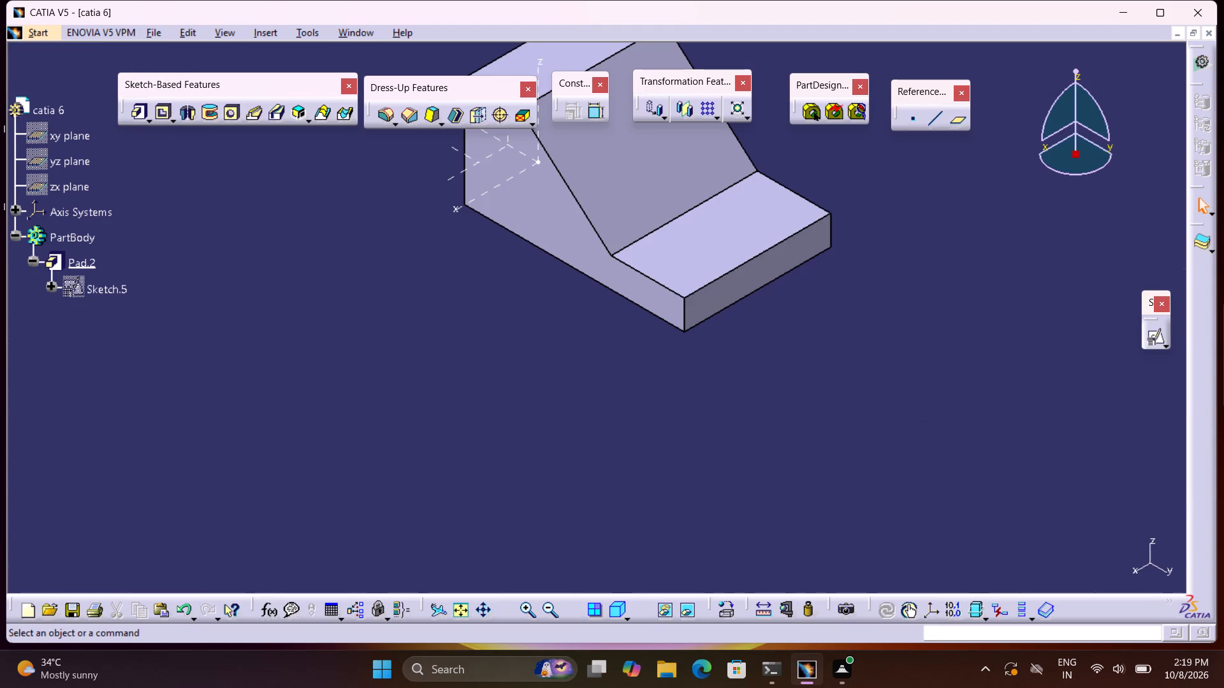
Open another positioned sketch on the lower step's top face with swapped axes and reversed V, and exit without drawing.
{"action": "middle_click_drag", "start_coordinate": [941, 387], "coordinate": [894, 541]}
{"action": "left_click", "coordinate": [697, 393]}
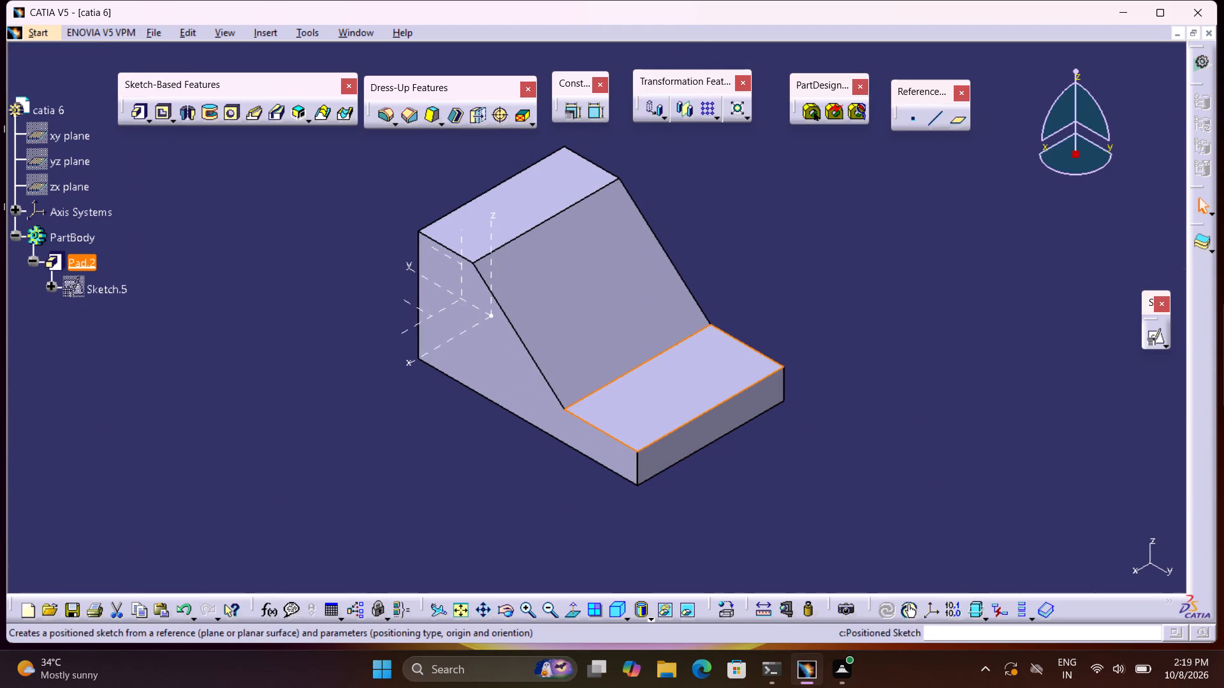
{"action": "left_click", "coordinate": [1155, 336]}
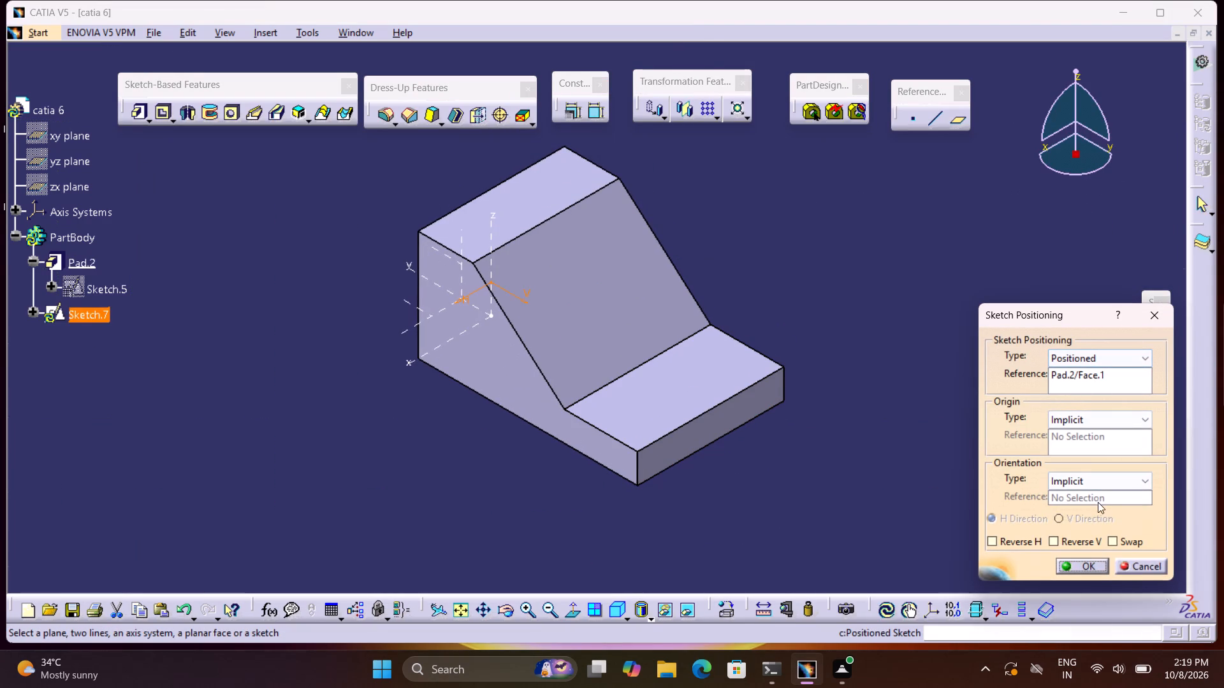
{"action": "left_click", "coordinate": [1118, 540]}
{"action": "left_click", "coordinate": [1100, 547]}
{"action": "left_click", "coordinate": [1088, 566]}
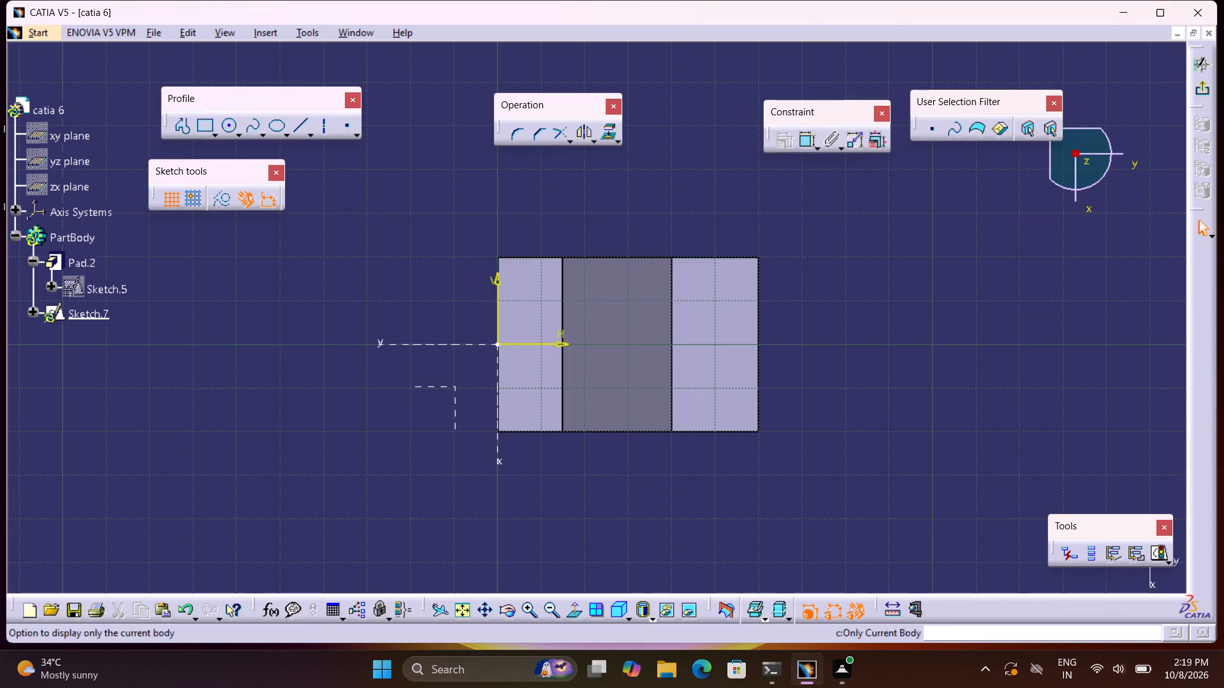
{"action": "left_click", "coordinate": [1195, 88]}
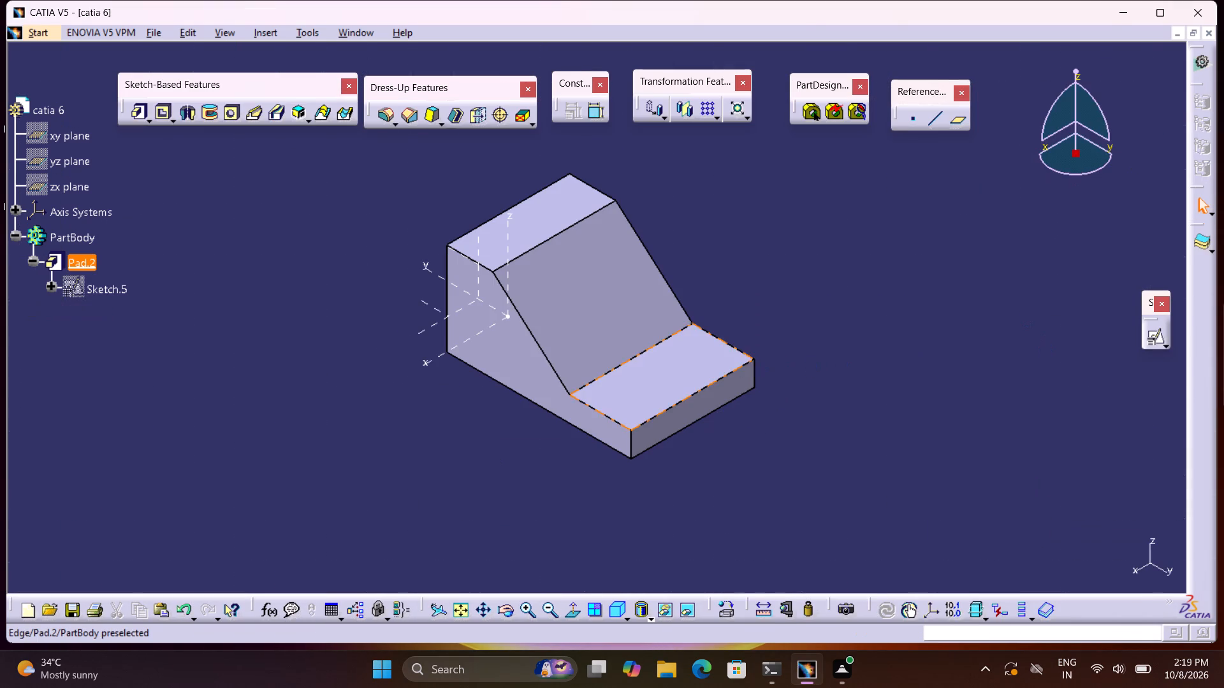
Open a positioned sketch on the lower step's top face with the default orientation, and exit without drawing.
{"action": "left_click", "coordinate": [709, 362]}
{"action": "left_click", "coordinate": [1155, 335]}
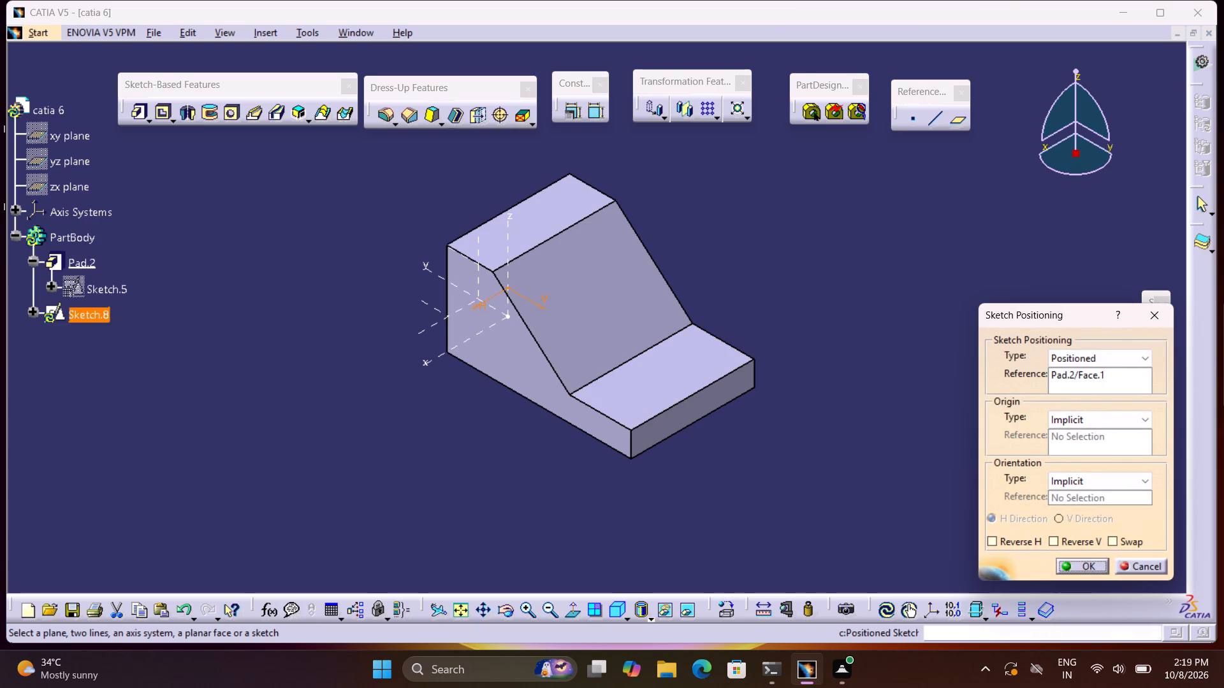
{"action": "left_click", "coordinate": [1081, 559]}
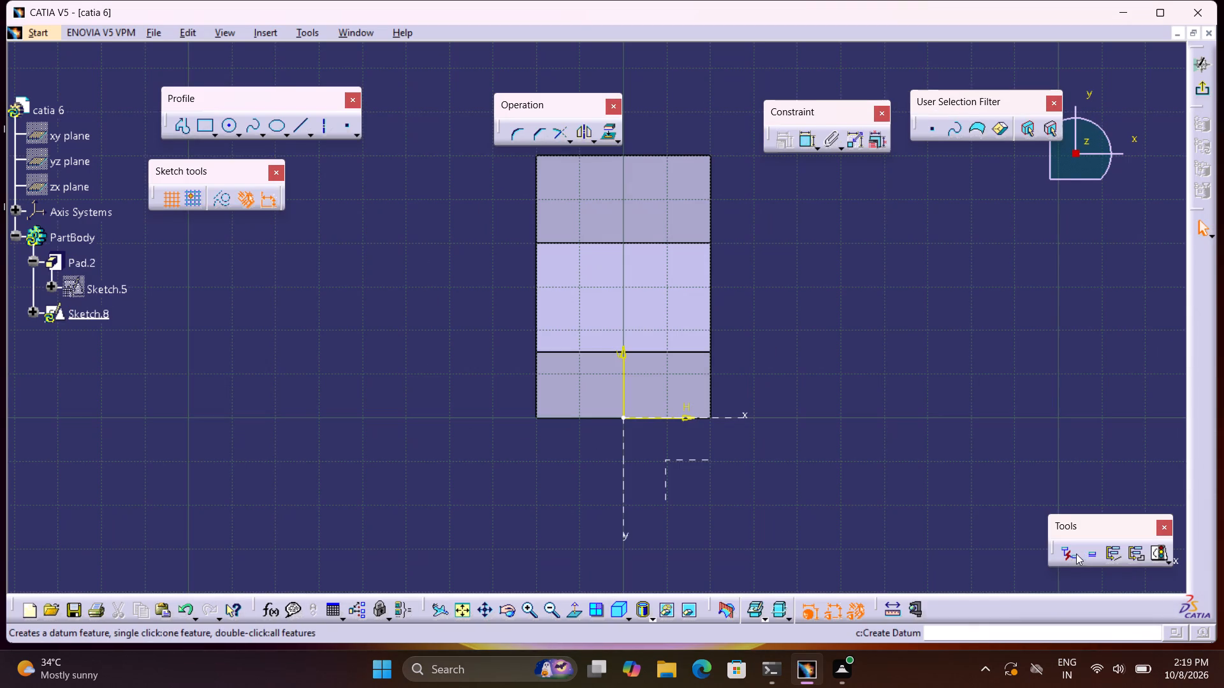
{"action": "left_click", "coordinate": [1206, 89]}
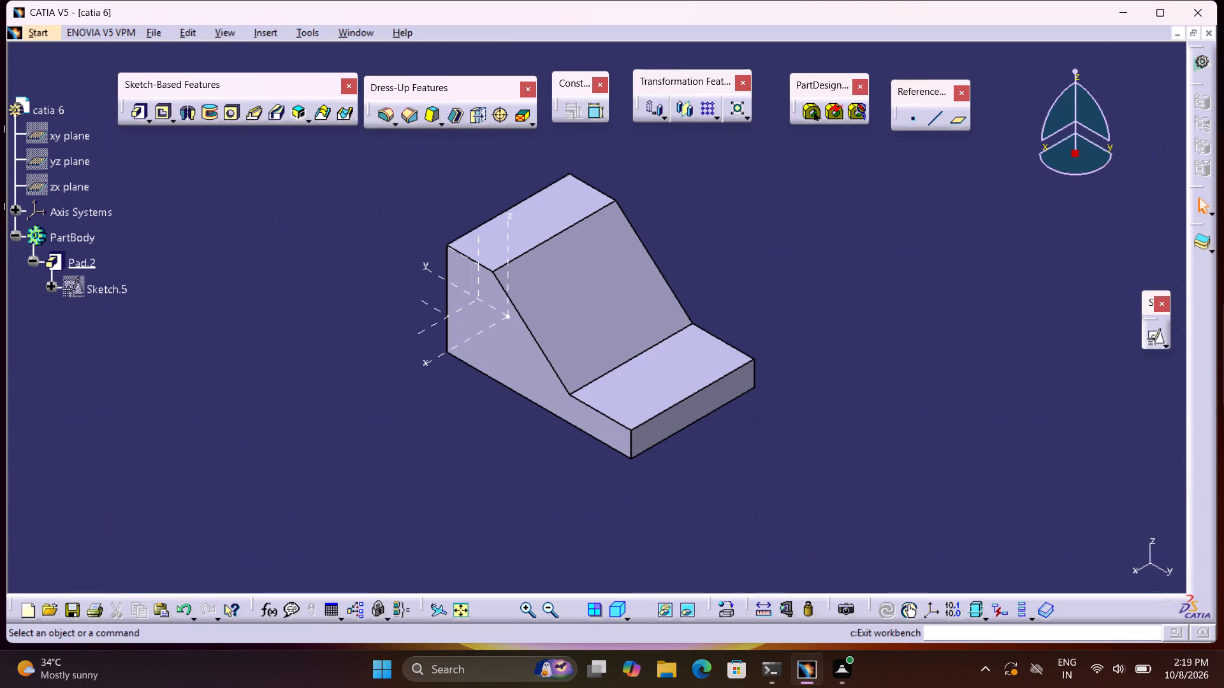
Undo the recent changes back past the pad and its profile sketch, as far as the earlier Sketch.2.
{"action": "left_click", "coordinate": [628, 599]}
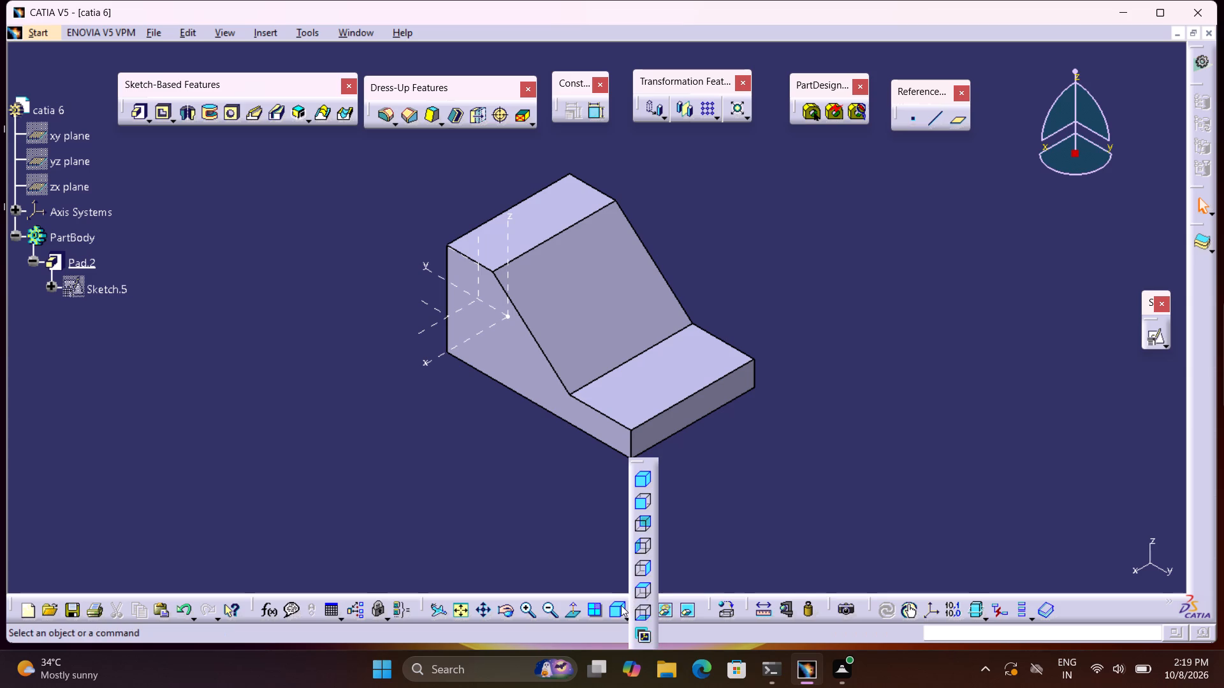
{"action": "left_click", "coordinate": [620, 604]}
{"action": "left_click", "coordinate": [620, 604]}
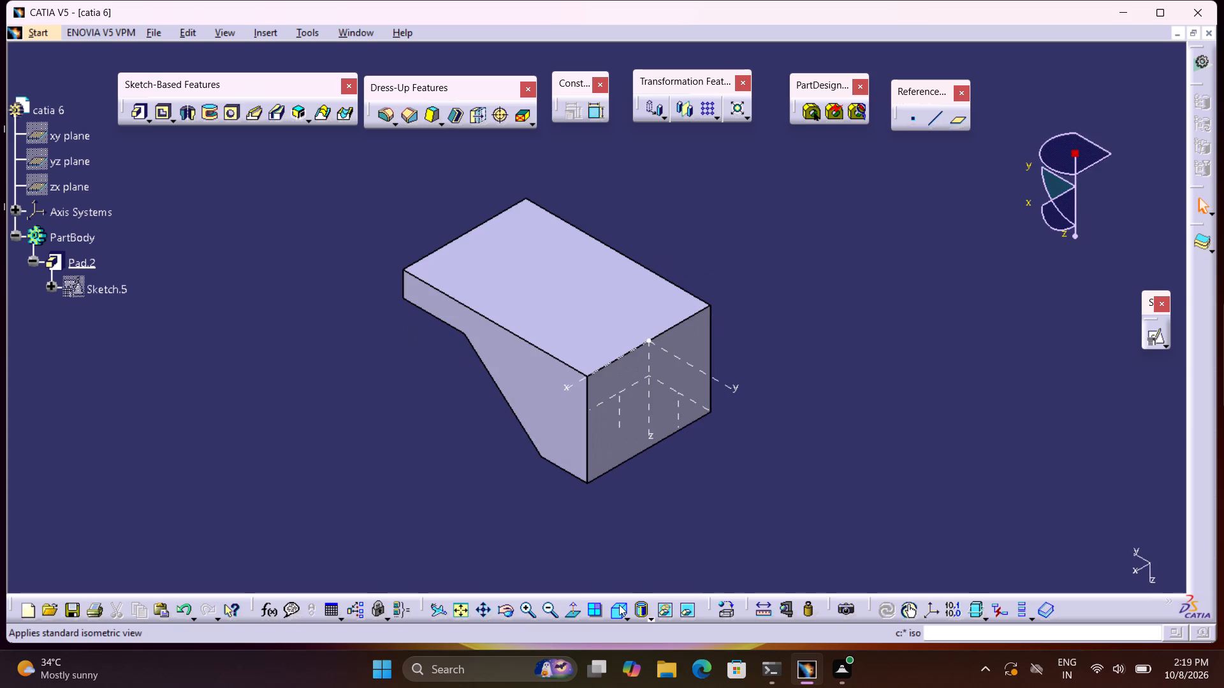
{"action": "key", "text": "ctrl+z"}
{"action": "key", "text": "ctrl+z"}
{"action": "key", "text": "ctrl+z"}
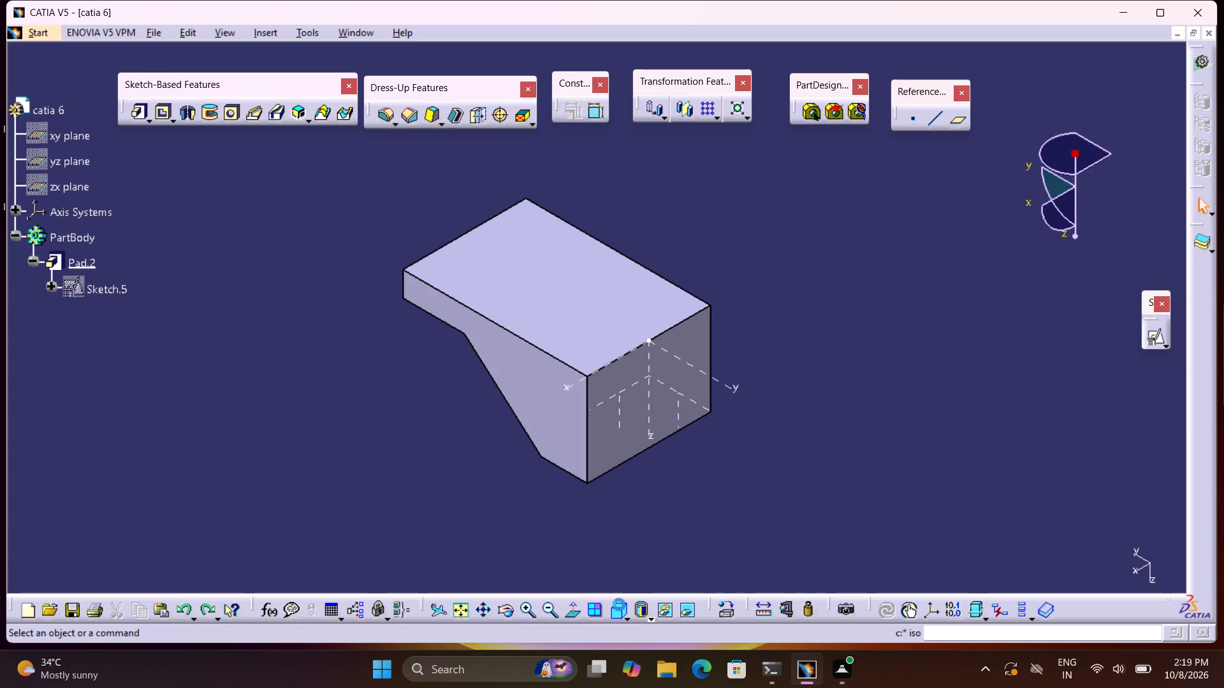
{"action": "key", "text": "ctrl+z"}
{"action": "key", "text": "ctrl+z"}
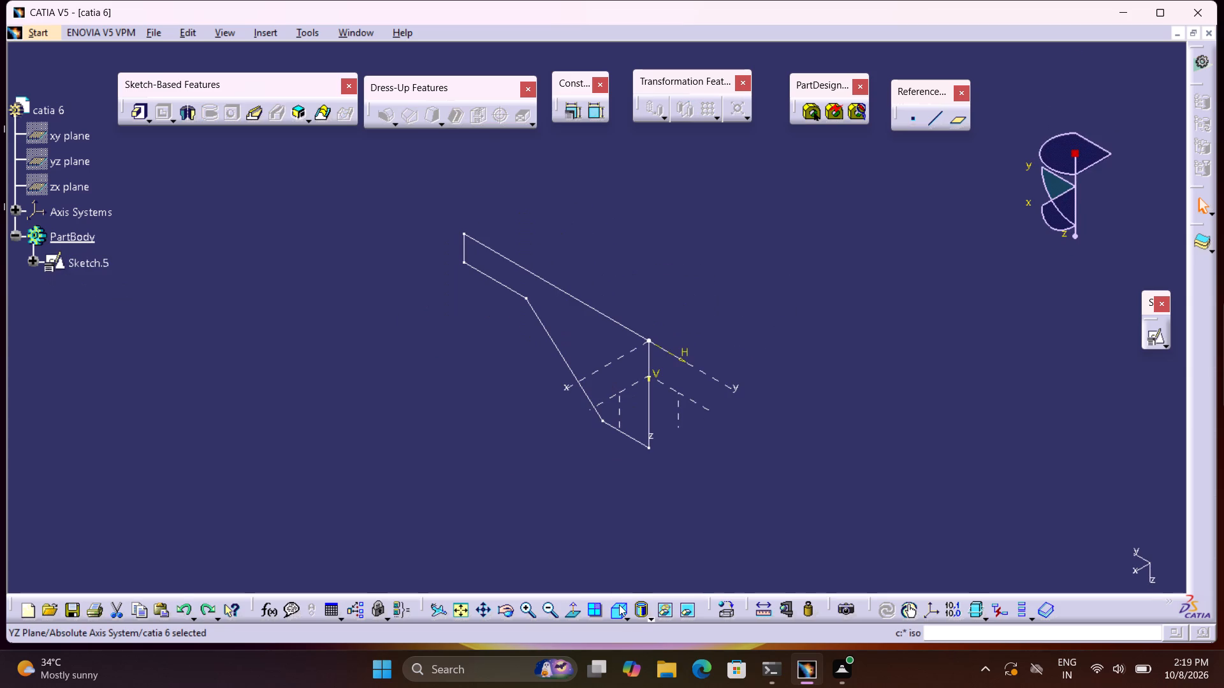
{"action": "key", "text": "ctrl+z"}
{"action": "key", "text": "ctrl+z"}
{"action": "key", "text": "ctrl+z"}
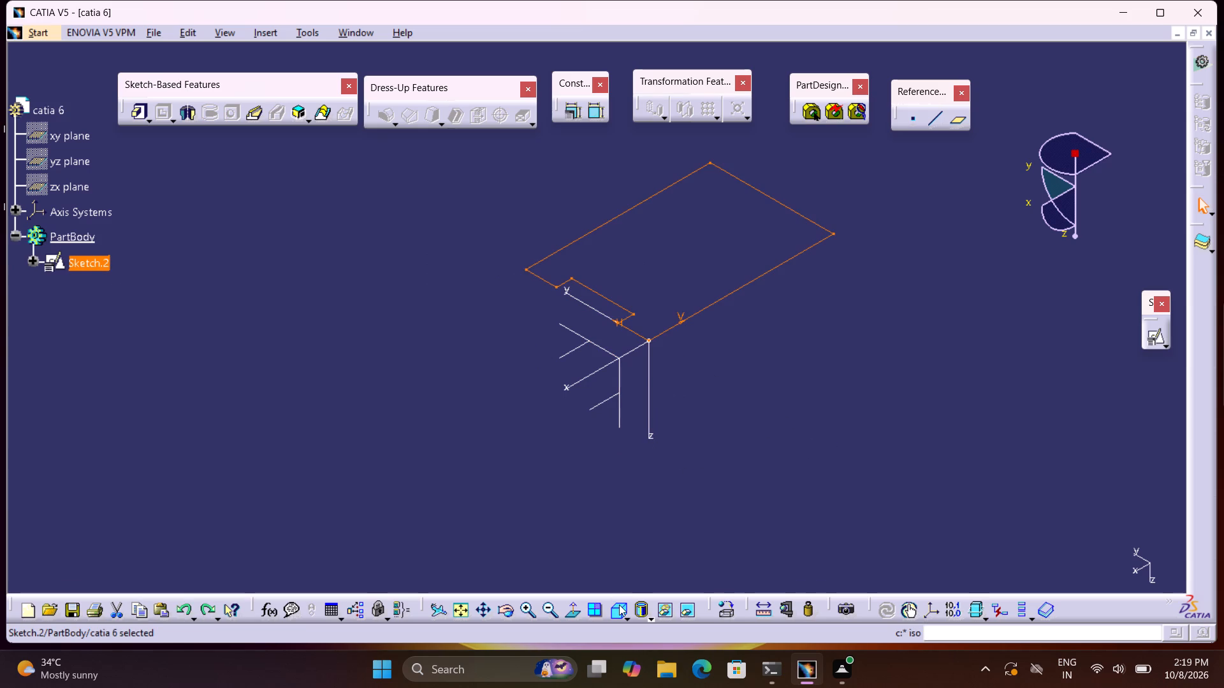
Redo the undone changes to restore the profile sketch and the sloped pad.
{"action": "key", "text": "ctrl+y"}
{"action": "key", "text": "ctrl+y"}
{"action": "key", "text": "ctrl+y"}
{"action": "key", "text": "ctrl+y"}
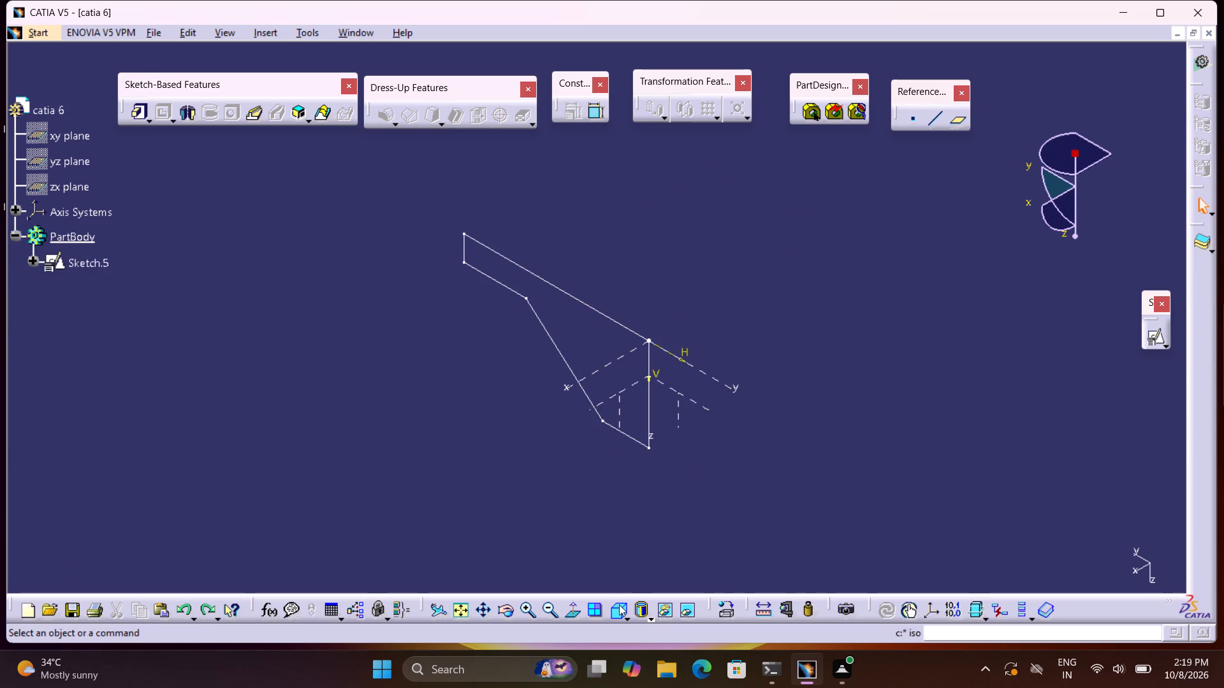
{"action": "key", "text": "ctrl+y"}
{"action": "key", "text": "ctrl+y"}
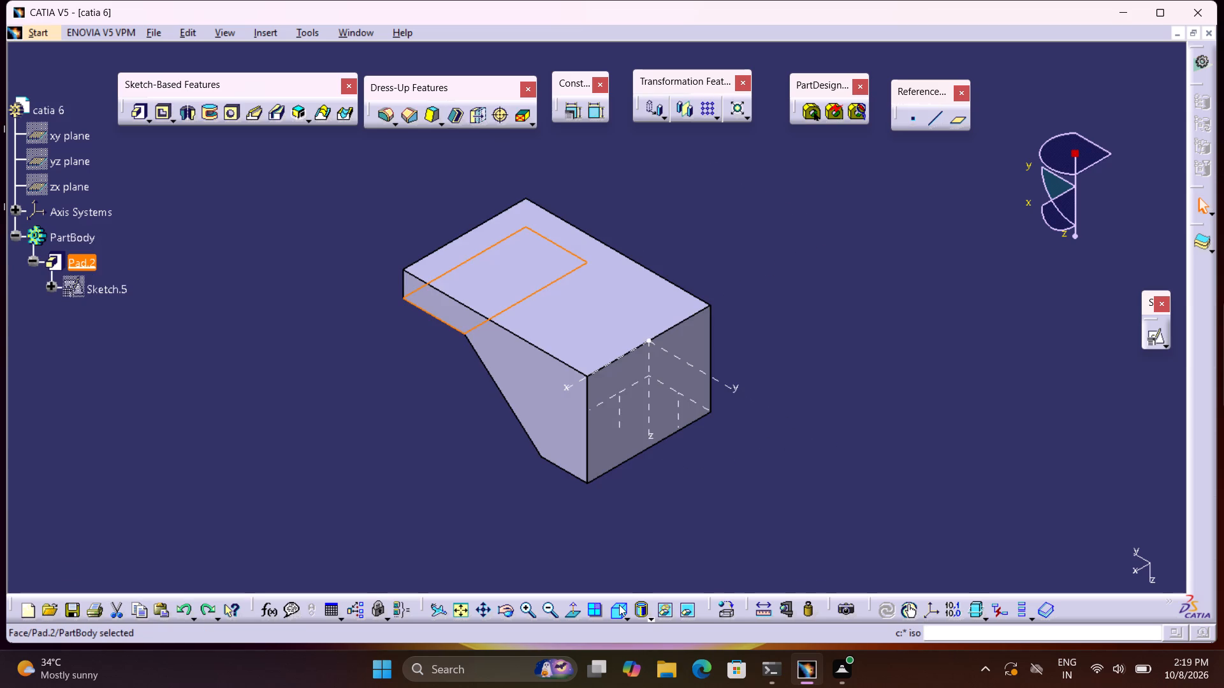
Edit the absolute axis system so that its Y axis is no longer reversed.
{"action": "left_click", "coordinate": [619, 605]}
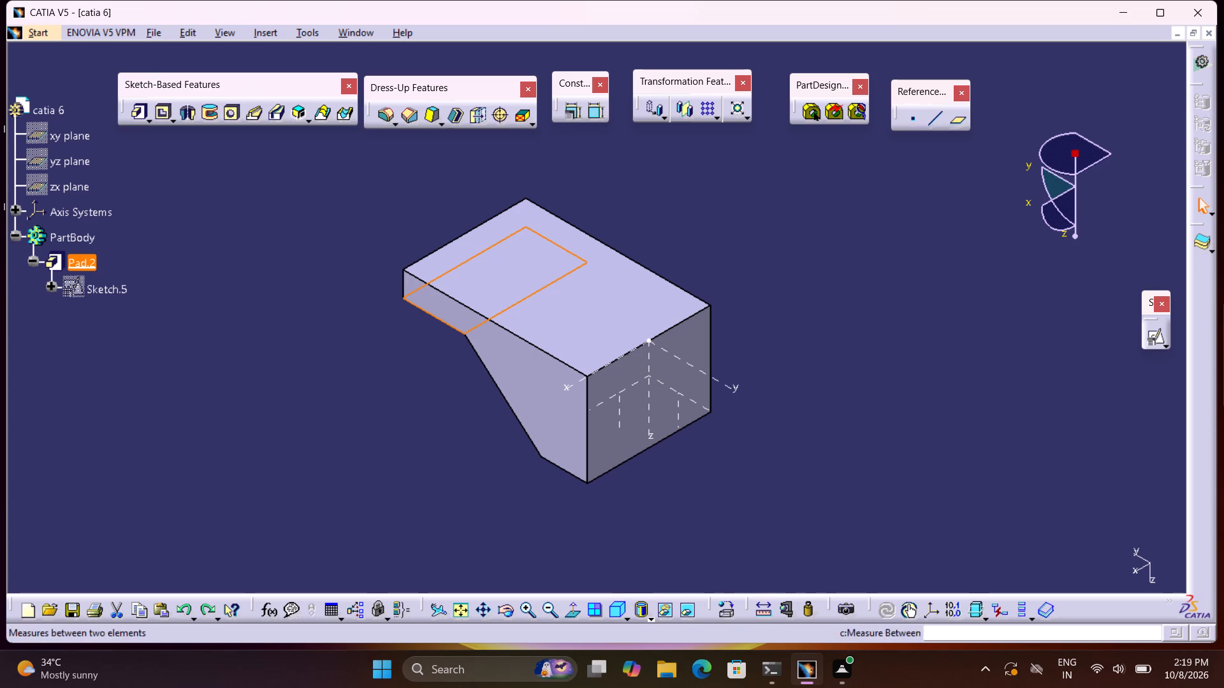
{"action": "double_click", "coordinate": [681, 410]}
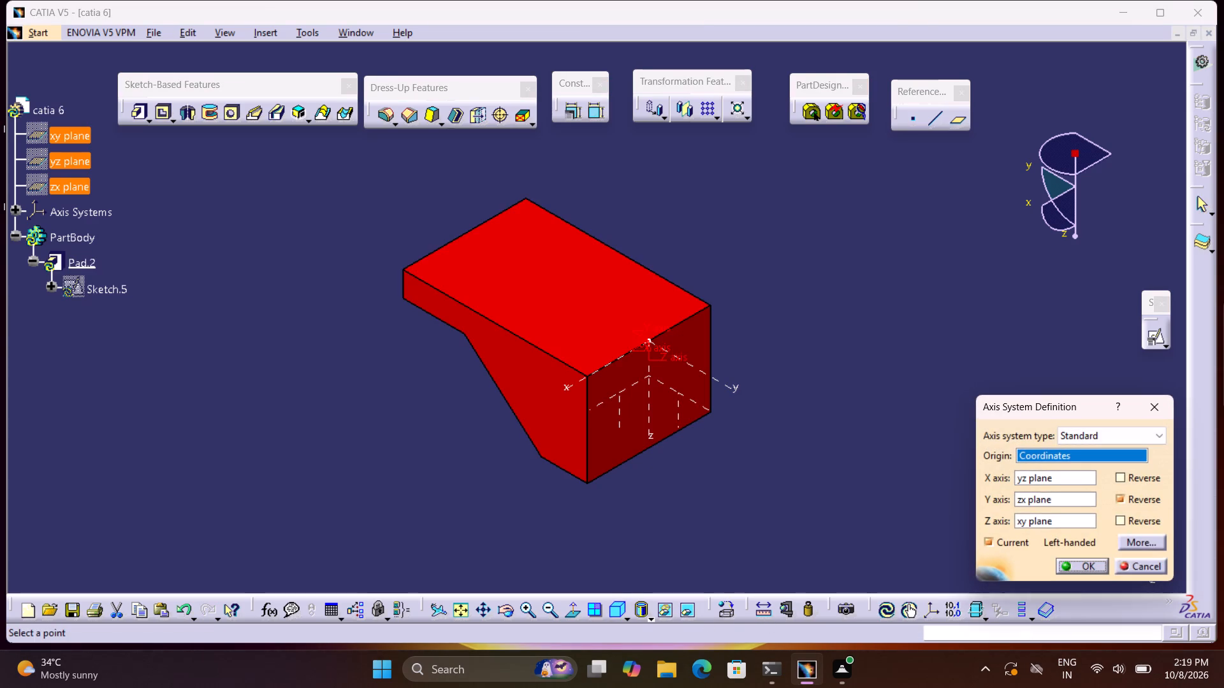
{"action": "left_click", "coordinate": [1121, 498]}
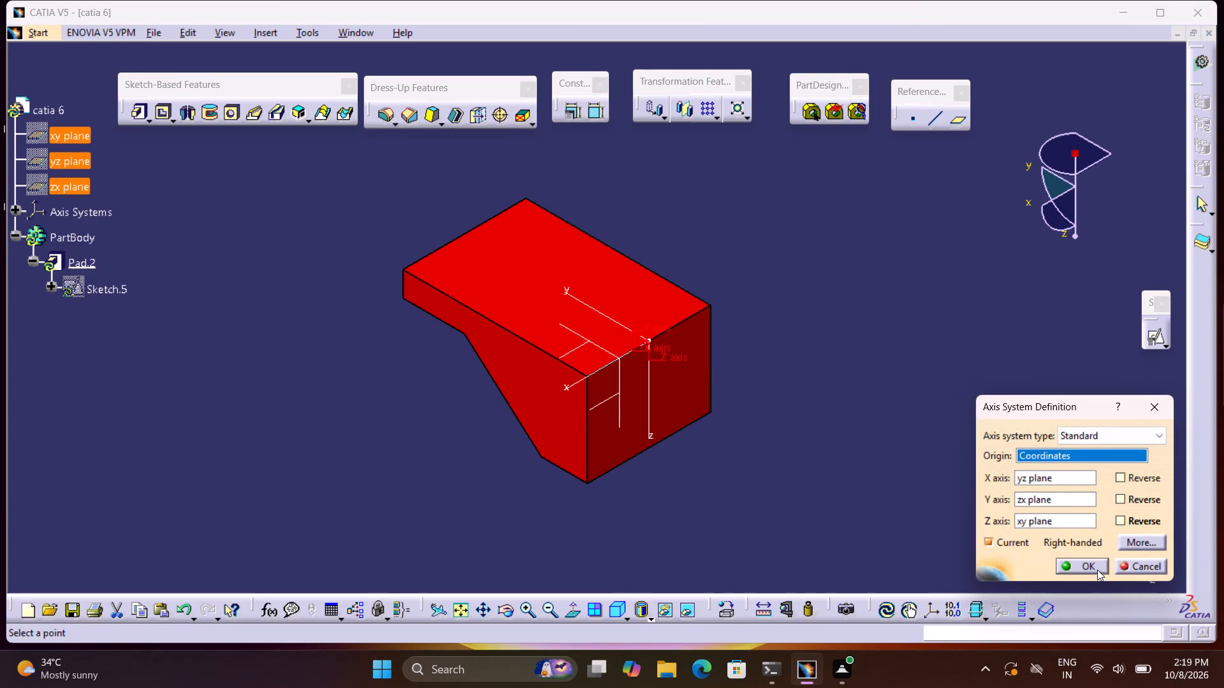
{"action": "left_click", "coordinate": [1097, 570]}
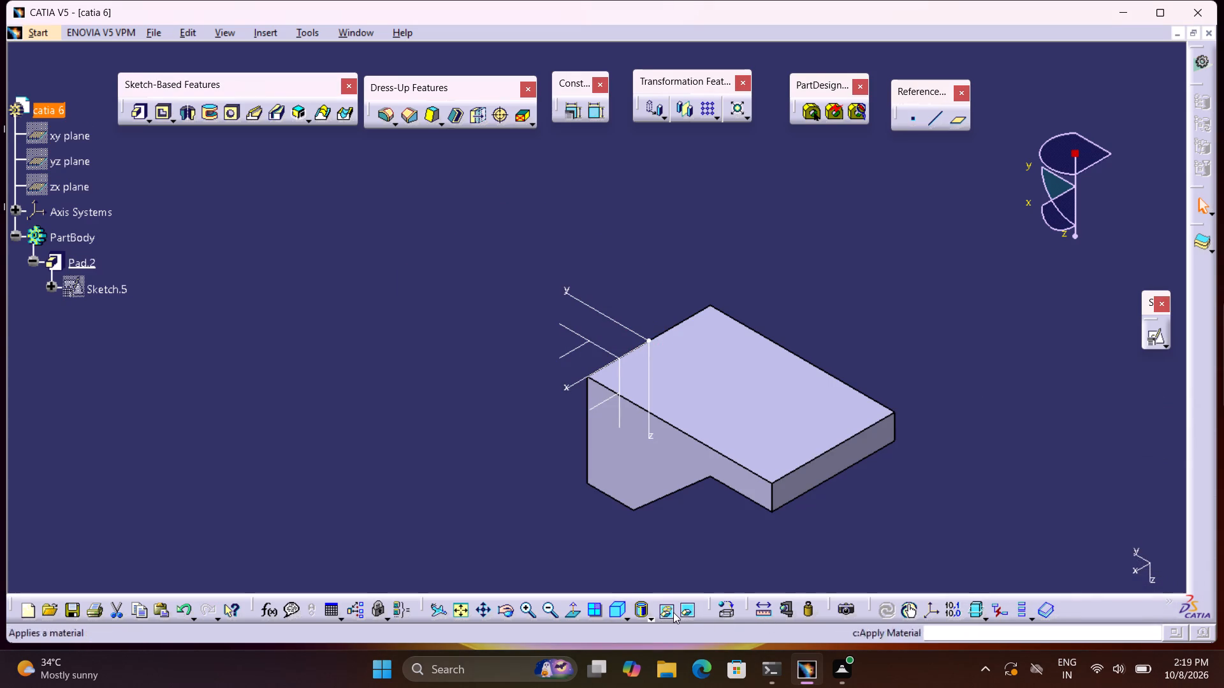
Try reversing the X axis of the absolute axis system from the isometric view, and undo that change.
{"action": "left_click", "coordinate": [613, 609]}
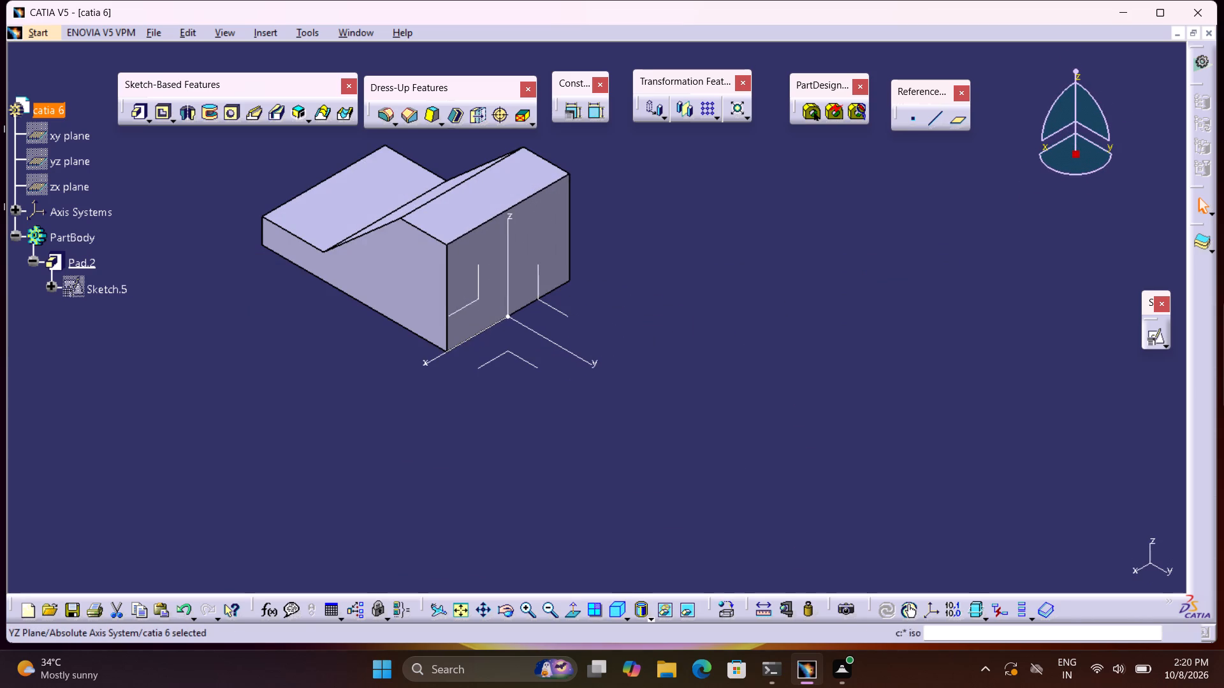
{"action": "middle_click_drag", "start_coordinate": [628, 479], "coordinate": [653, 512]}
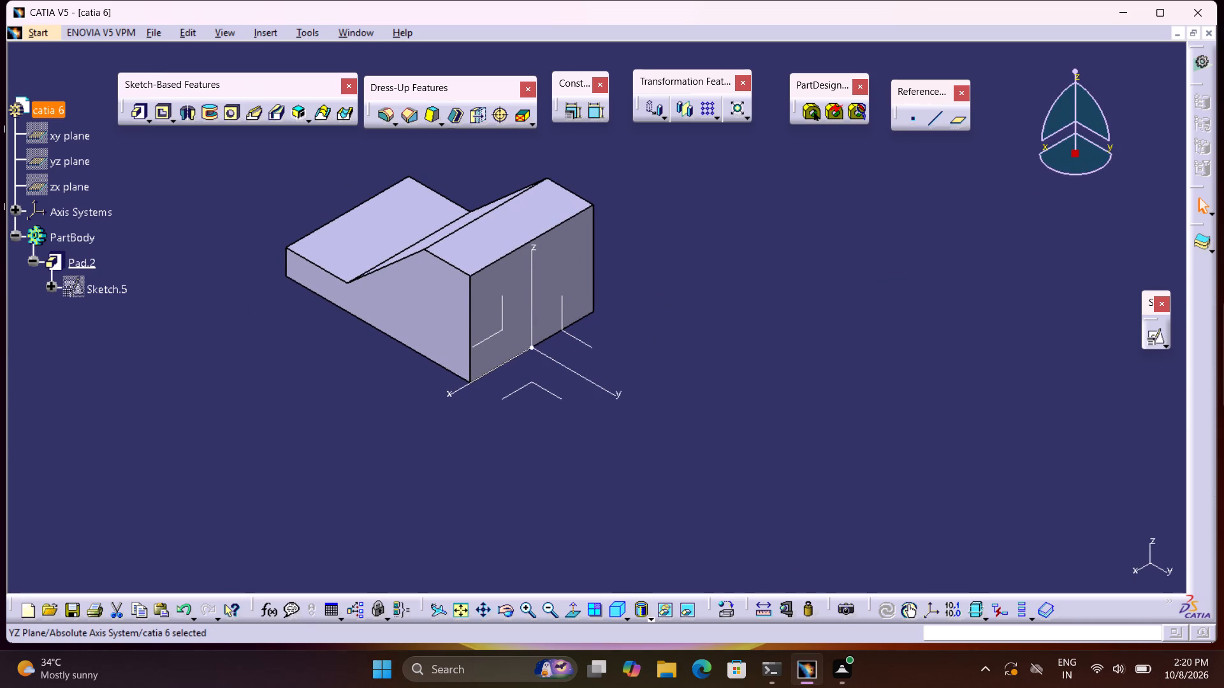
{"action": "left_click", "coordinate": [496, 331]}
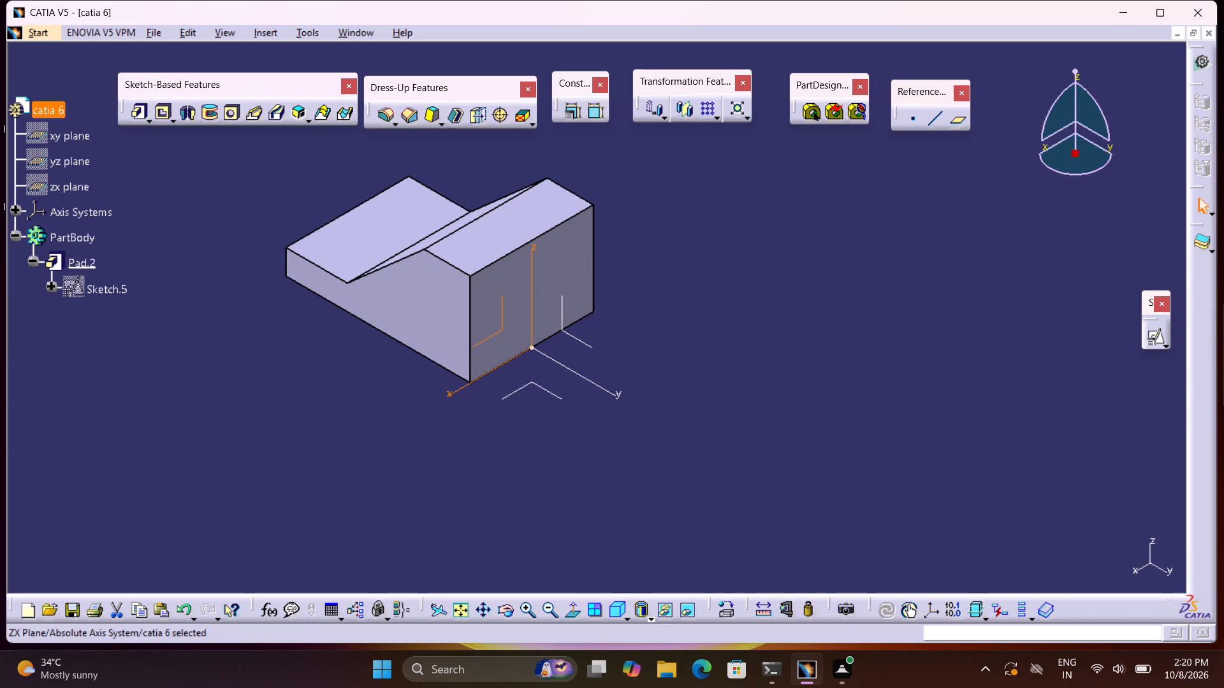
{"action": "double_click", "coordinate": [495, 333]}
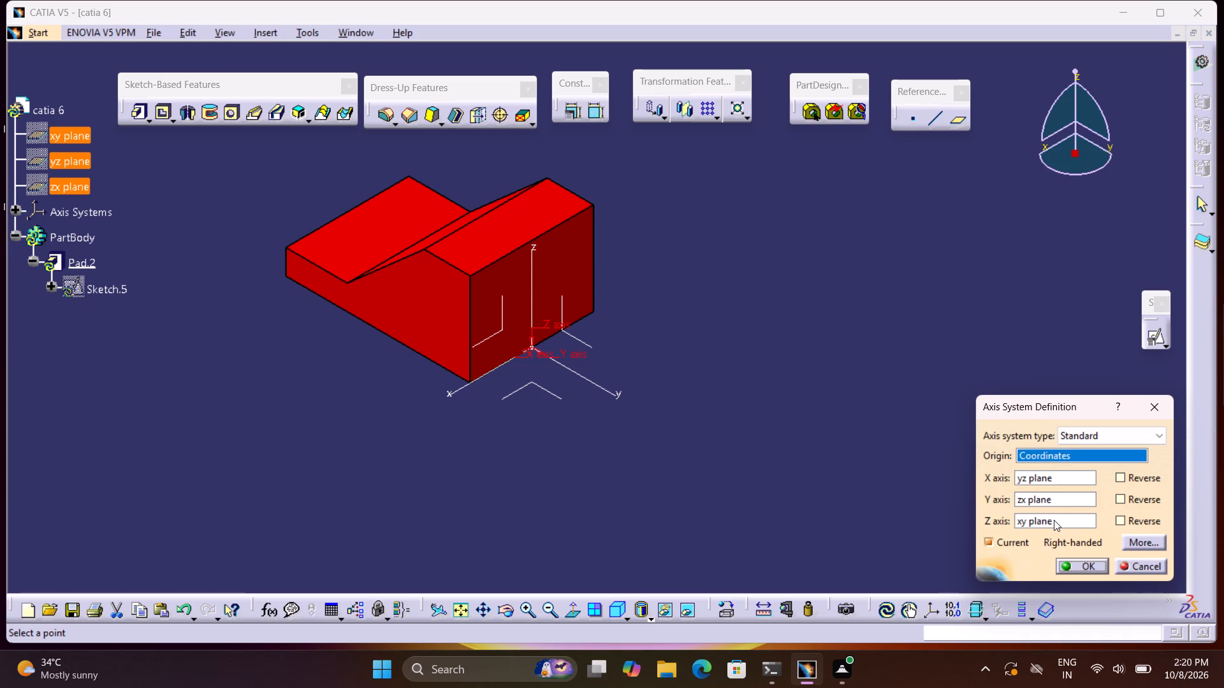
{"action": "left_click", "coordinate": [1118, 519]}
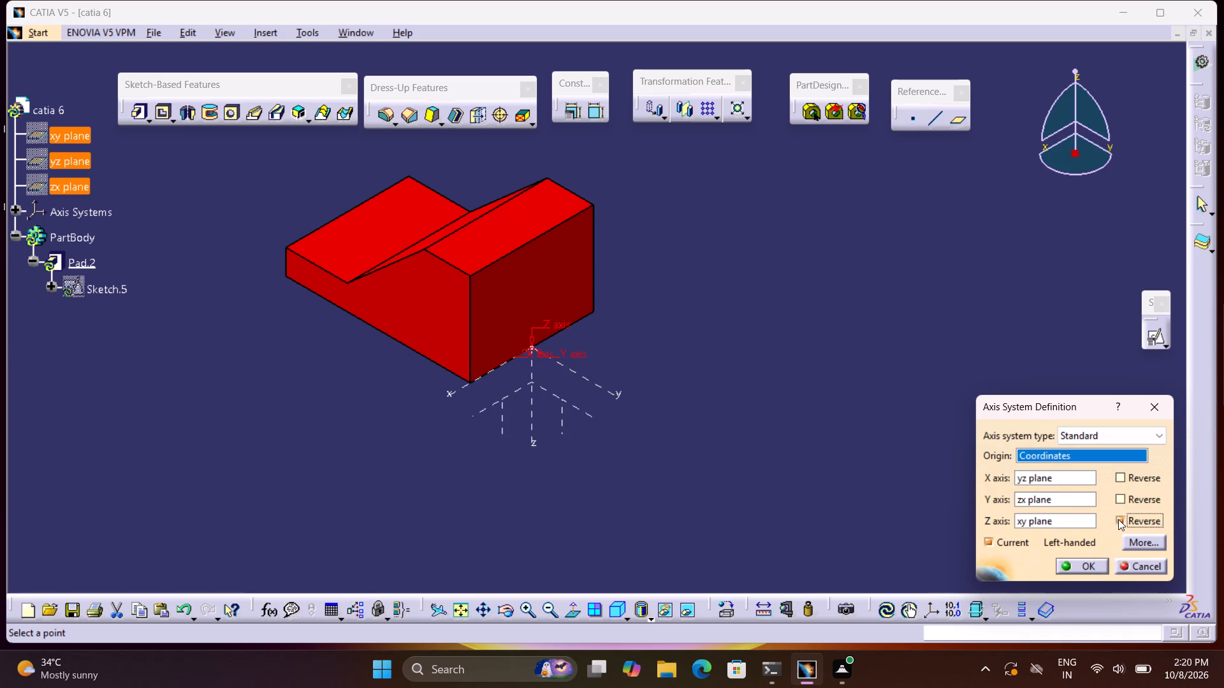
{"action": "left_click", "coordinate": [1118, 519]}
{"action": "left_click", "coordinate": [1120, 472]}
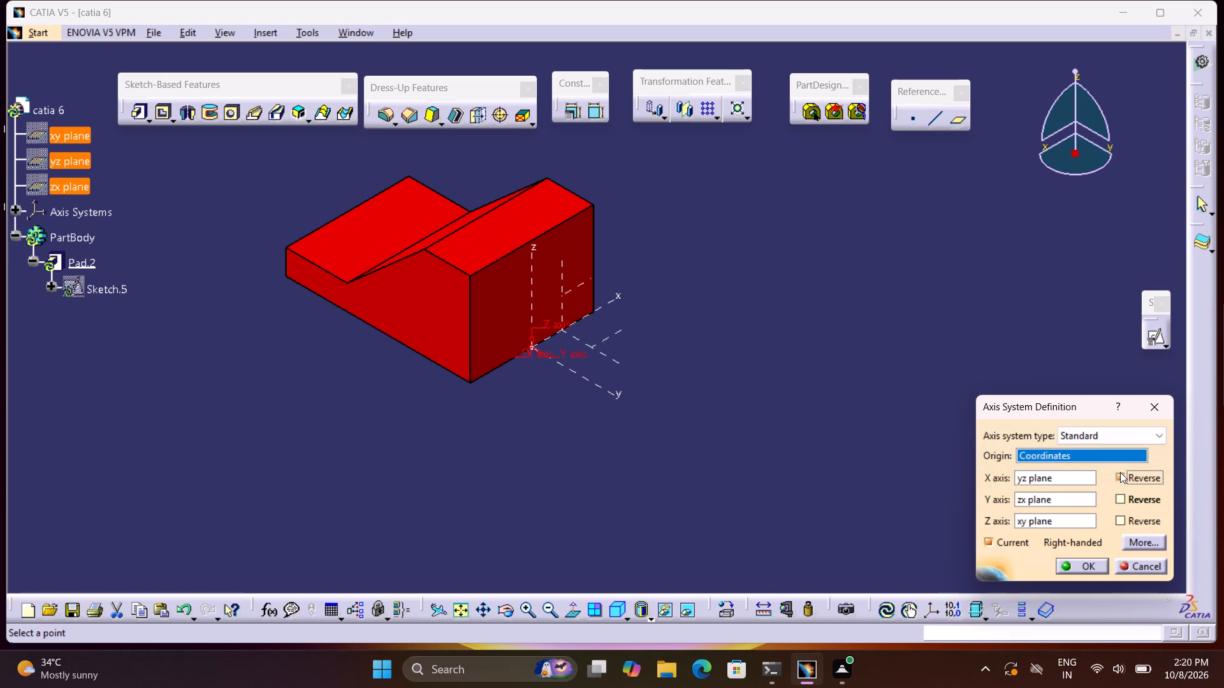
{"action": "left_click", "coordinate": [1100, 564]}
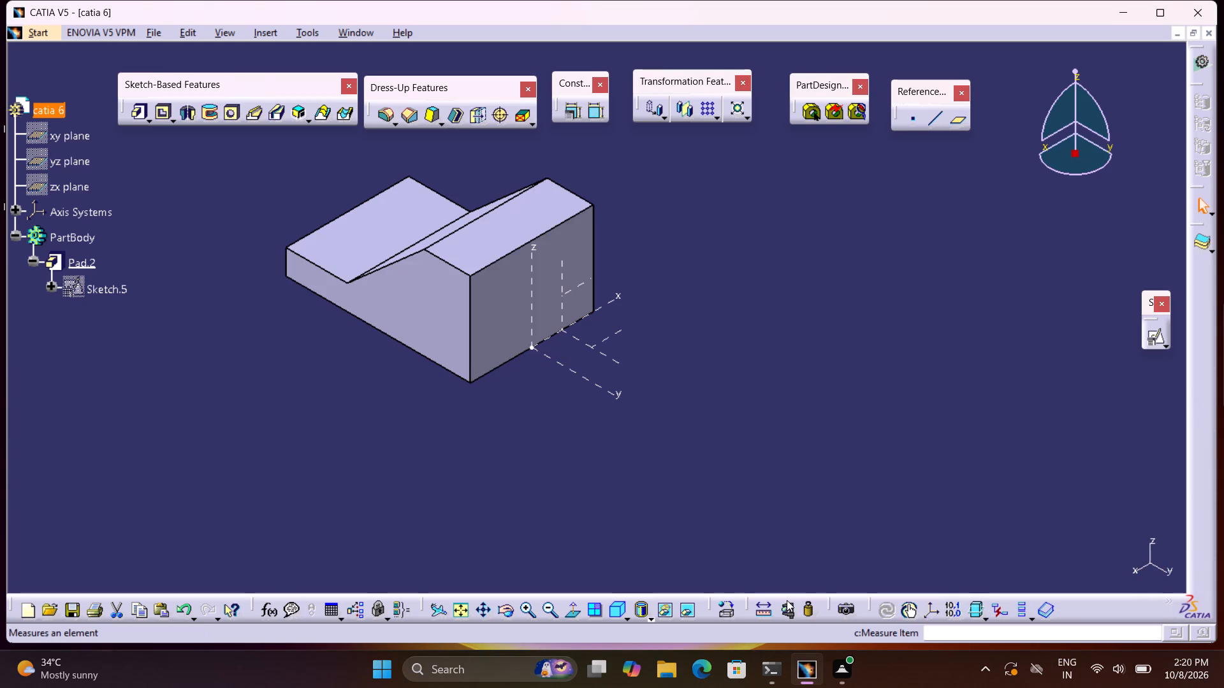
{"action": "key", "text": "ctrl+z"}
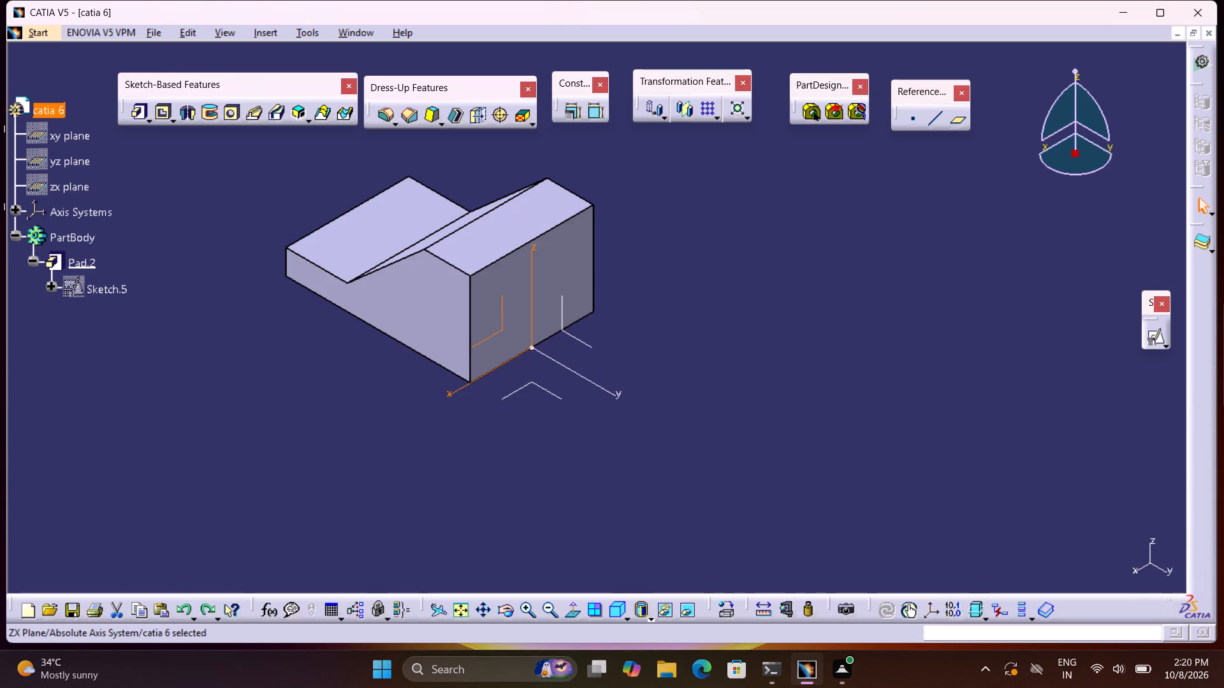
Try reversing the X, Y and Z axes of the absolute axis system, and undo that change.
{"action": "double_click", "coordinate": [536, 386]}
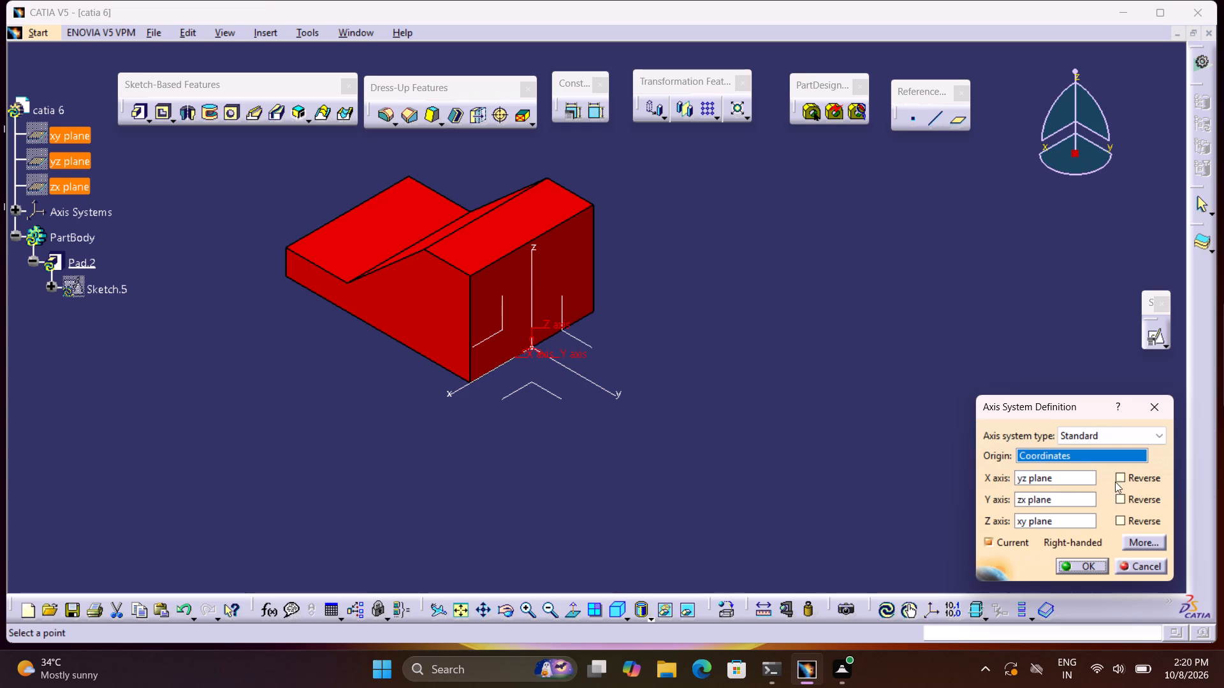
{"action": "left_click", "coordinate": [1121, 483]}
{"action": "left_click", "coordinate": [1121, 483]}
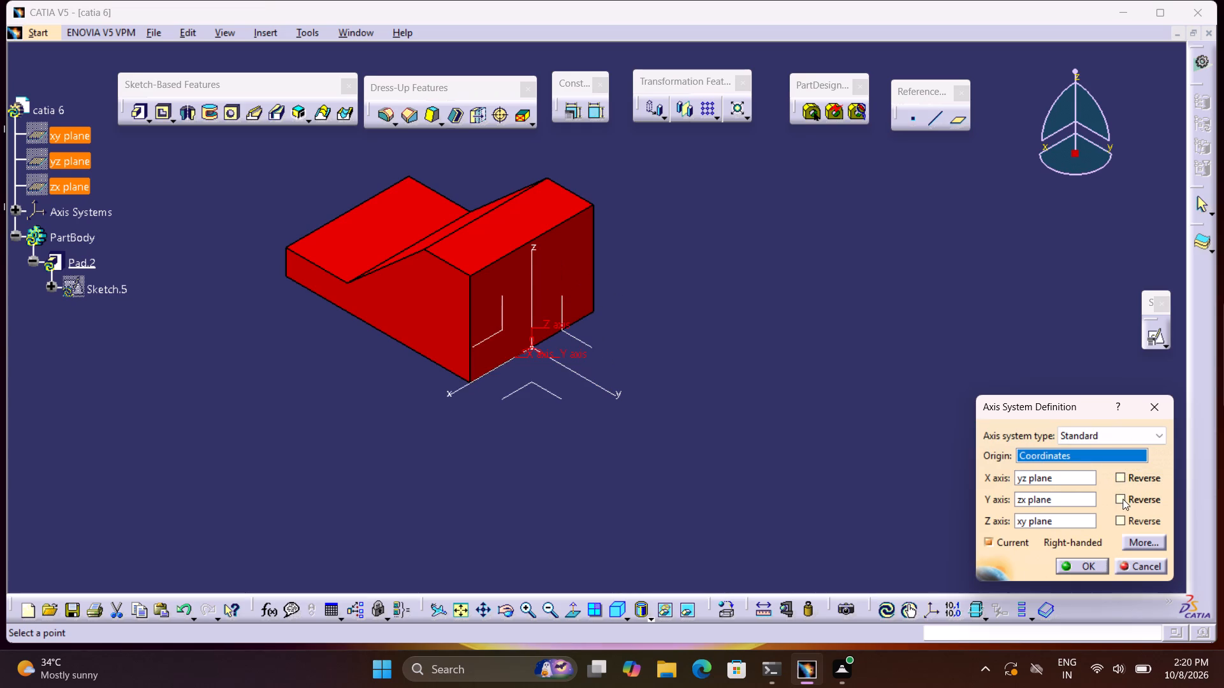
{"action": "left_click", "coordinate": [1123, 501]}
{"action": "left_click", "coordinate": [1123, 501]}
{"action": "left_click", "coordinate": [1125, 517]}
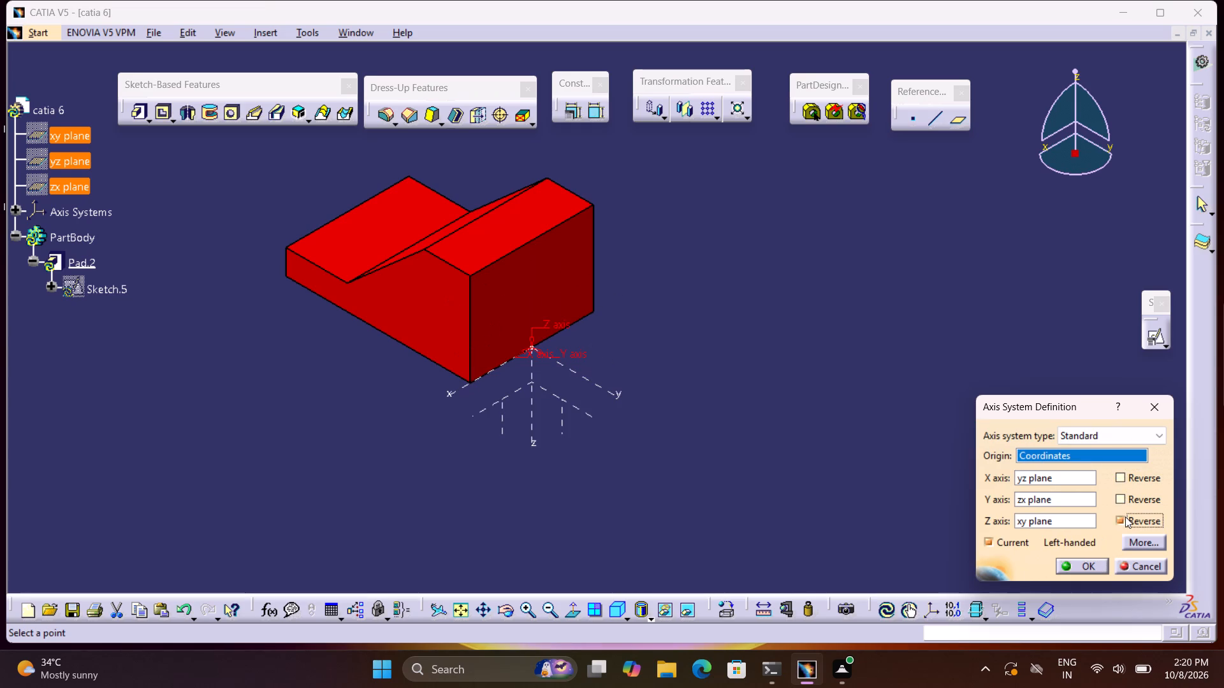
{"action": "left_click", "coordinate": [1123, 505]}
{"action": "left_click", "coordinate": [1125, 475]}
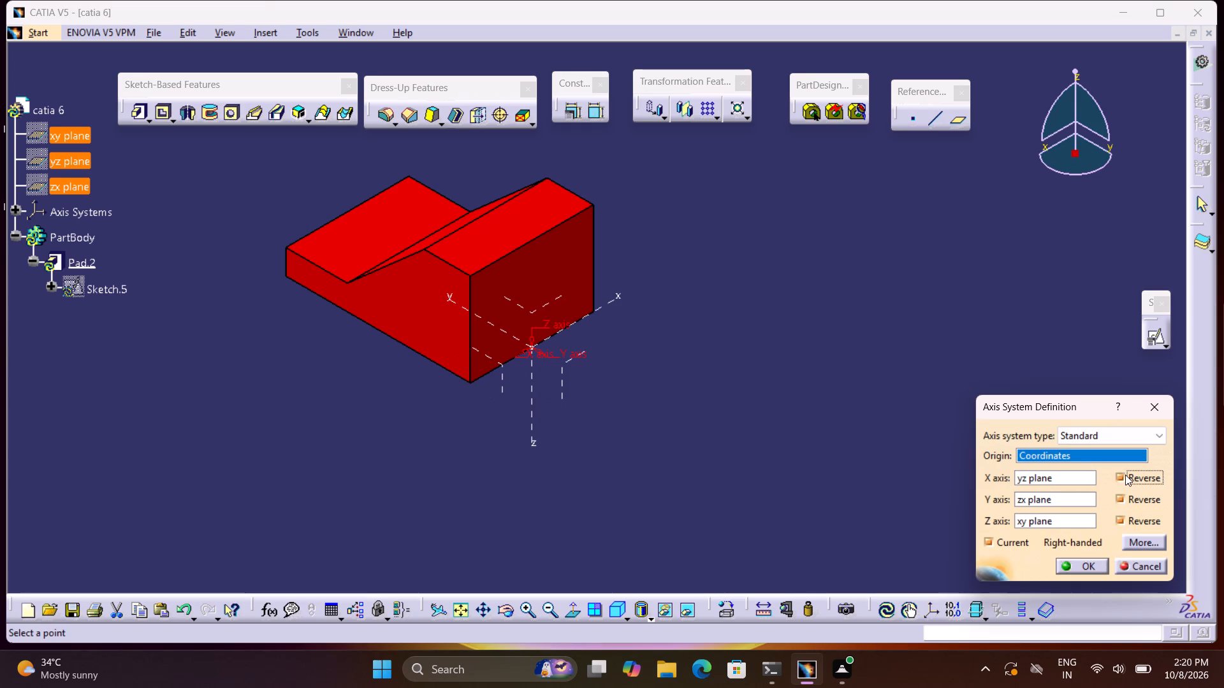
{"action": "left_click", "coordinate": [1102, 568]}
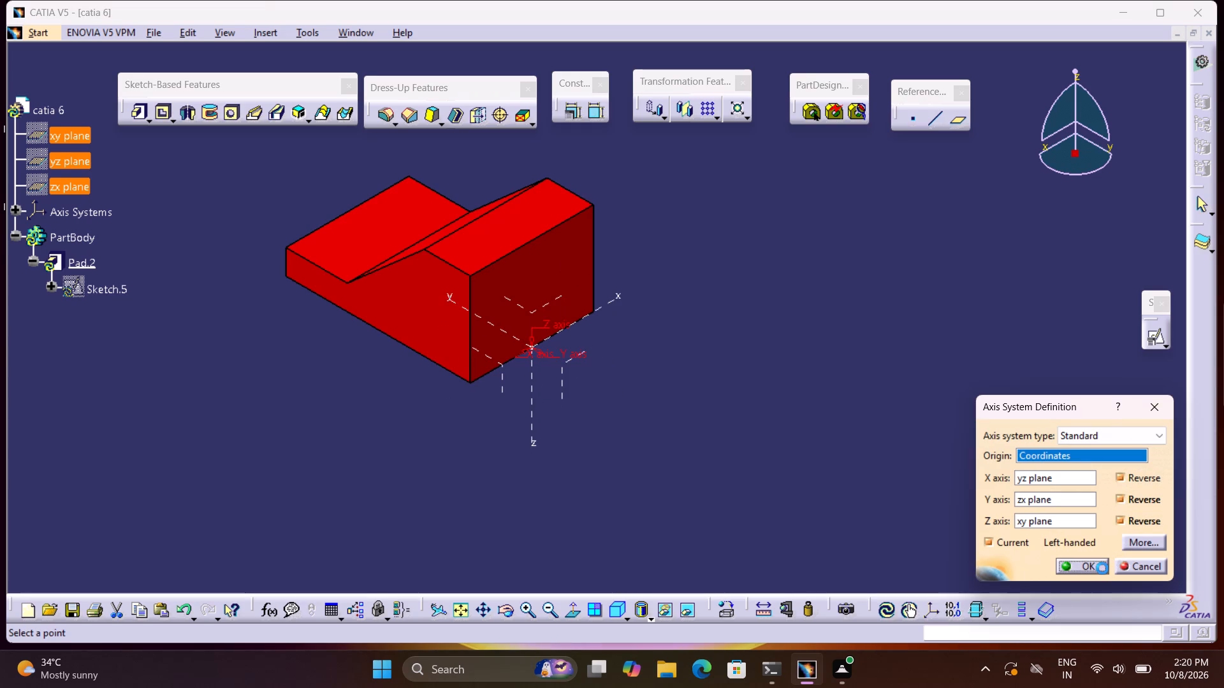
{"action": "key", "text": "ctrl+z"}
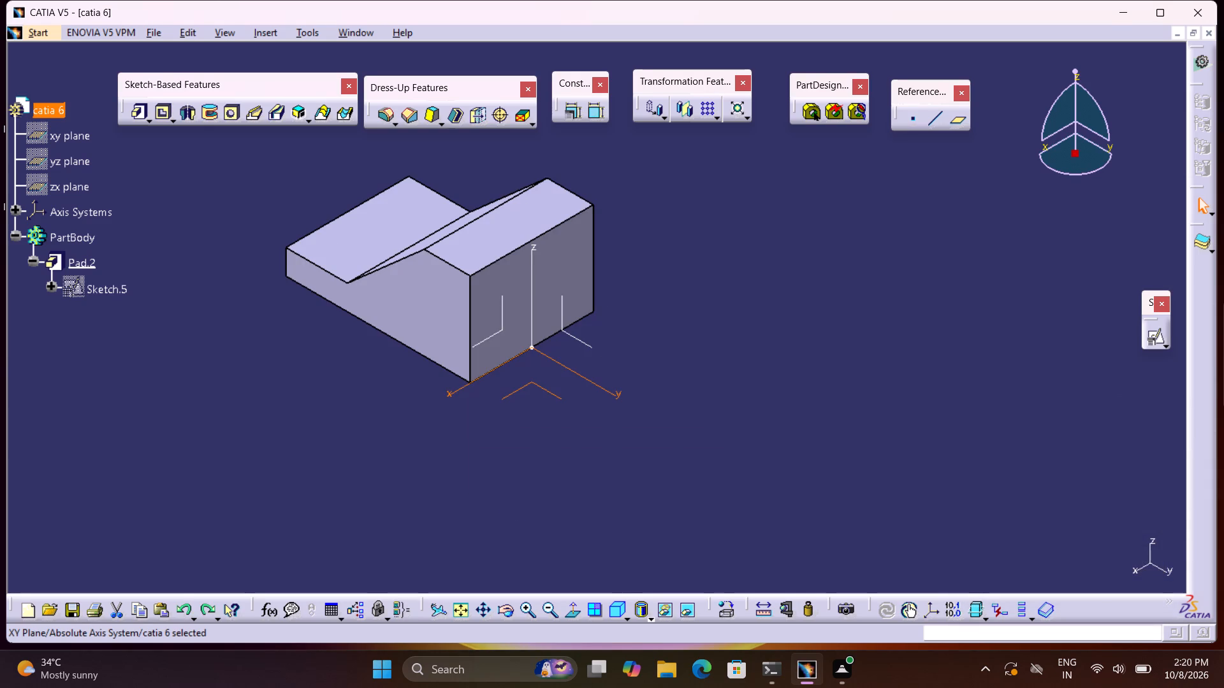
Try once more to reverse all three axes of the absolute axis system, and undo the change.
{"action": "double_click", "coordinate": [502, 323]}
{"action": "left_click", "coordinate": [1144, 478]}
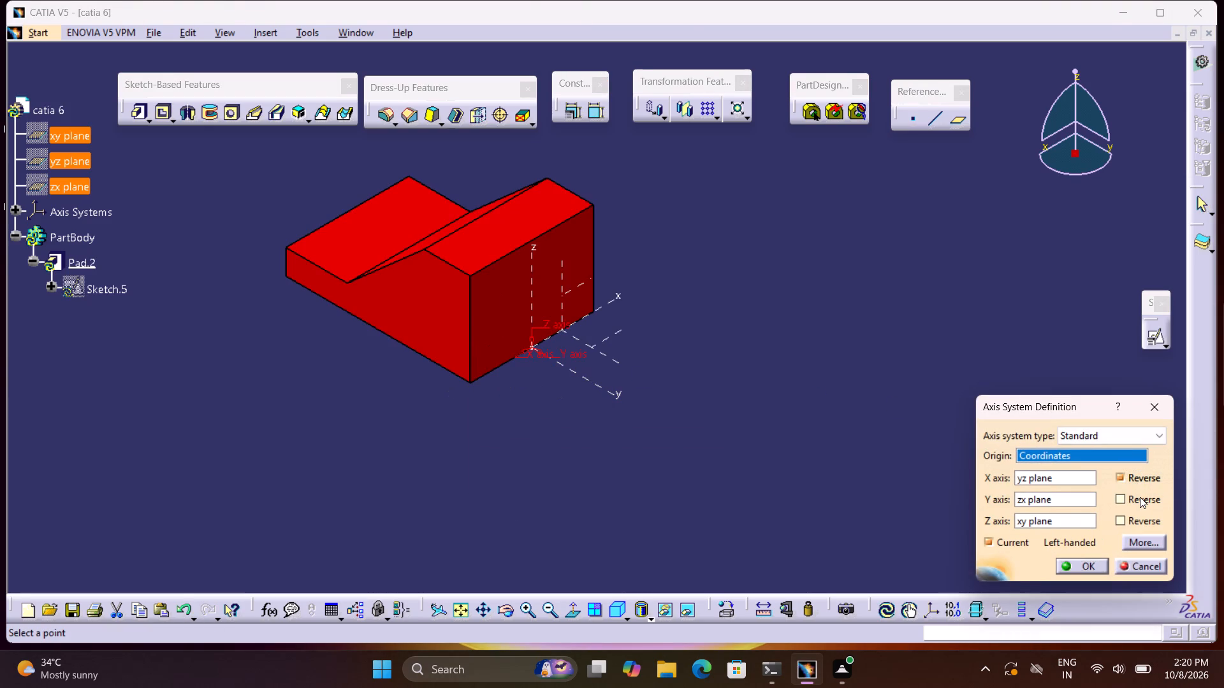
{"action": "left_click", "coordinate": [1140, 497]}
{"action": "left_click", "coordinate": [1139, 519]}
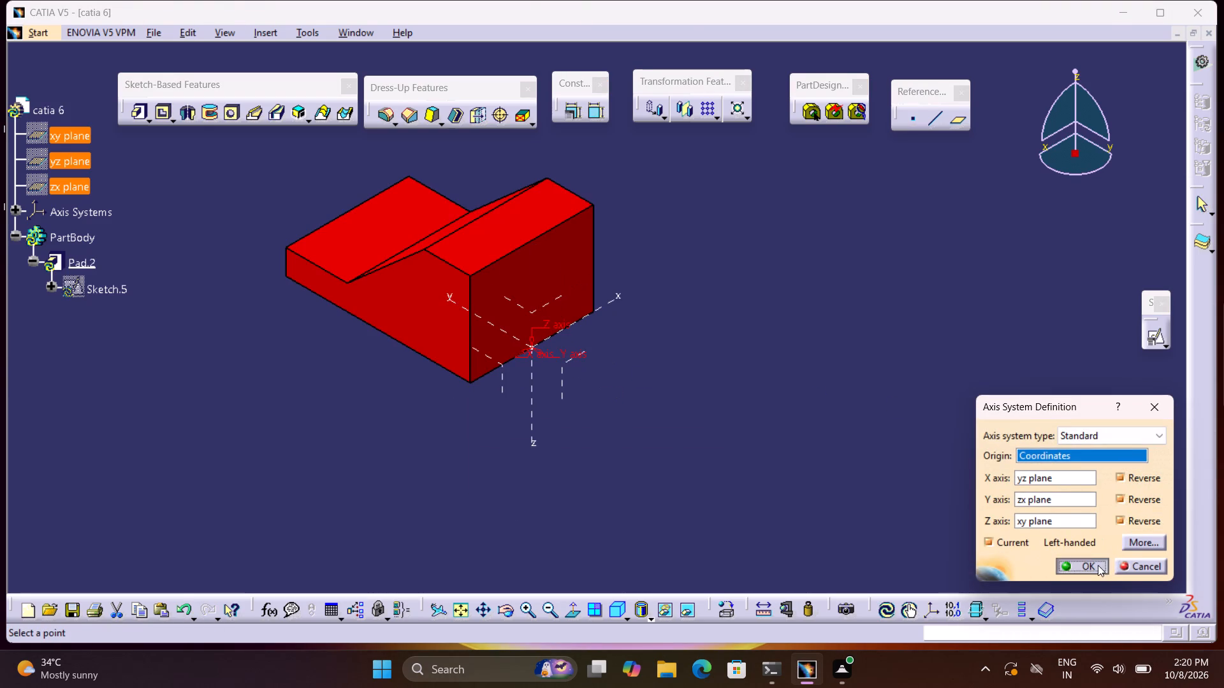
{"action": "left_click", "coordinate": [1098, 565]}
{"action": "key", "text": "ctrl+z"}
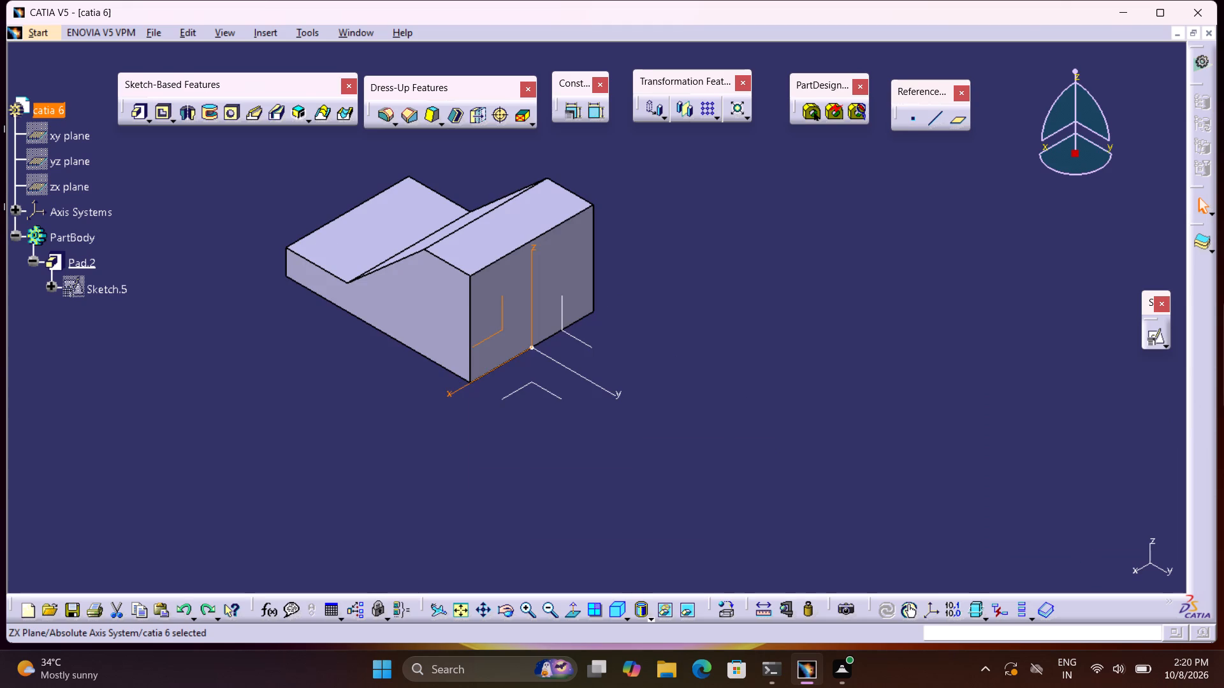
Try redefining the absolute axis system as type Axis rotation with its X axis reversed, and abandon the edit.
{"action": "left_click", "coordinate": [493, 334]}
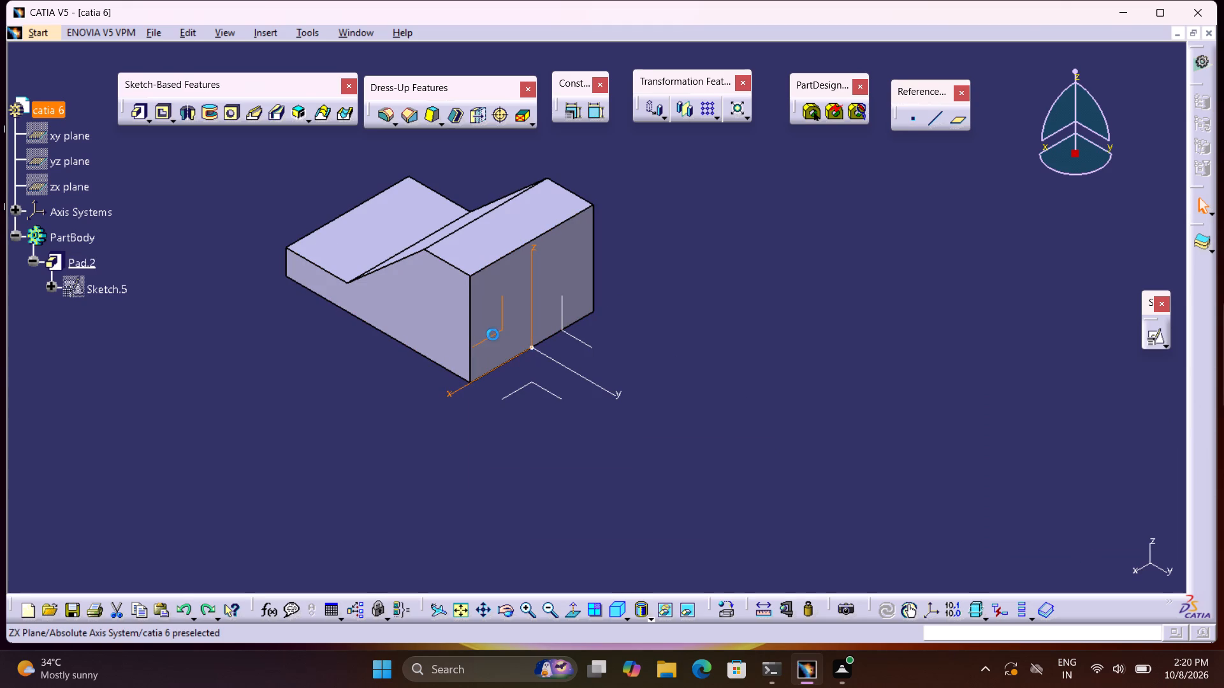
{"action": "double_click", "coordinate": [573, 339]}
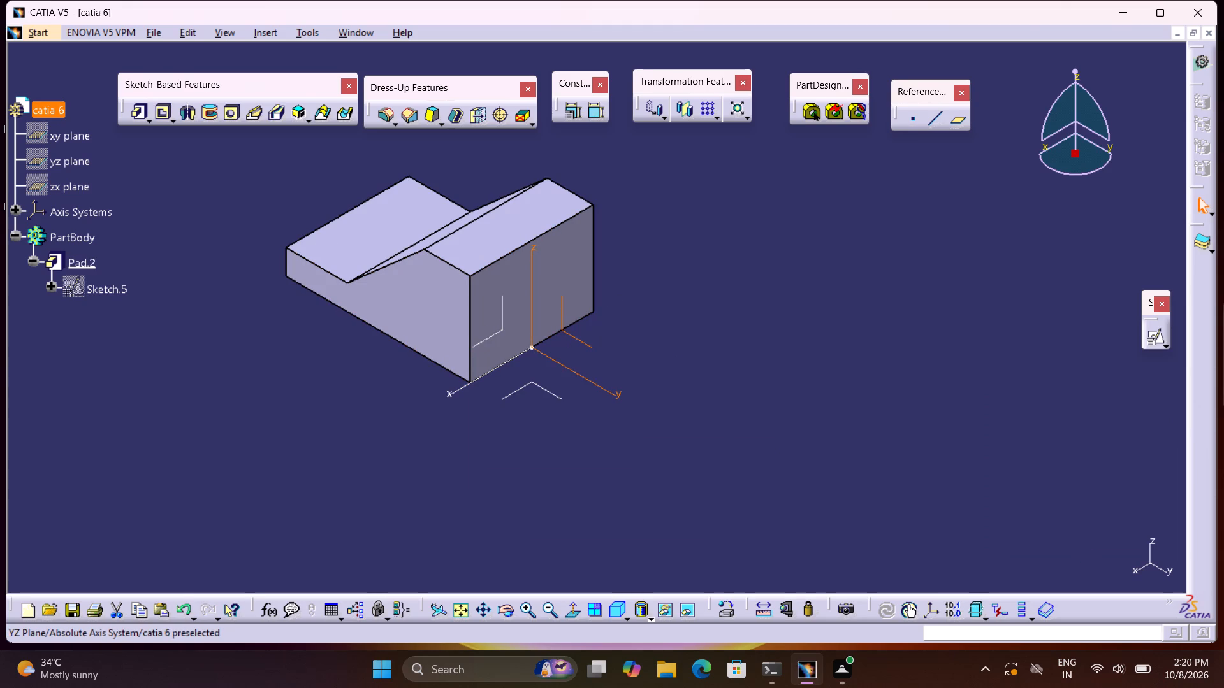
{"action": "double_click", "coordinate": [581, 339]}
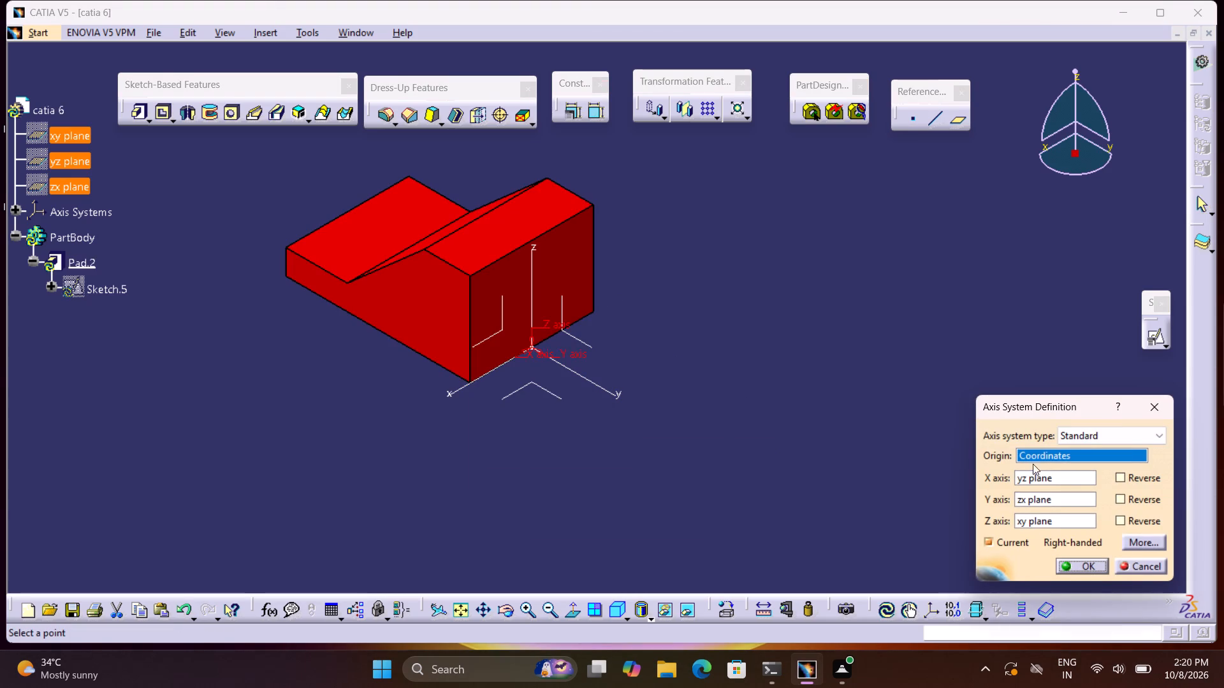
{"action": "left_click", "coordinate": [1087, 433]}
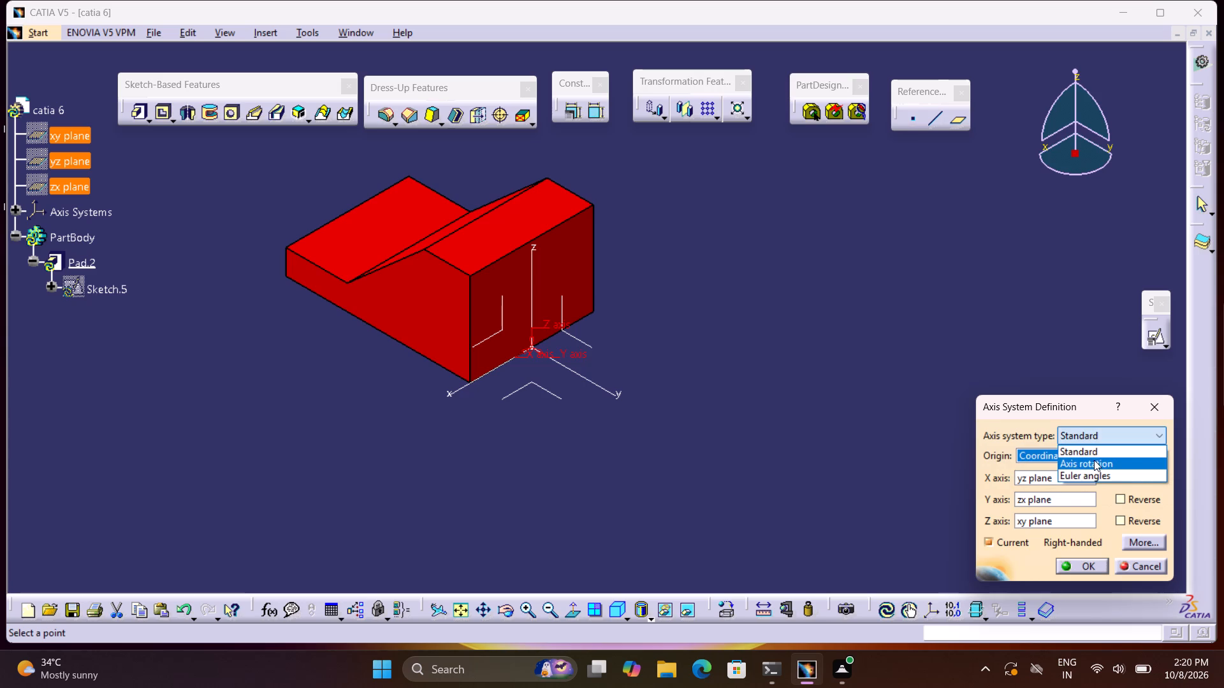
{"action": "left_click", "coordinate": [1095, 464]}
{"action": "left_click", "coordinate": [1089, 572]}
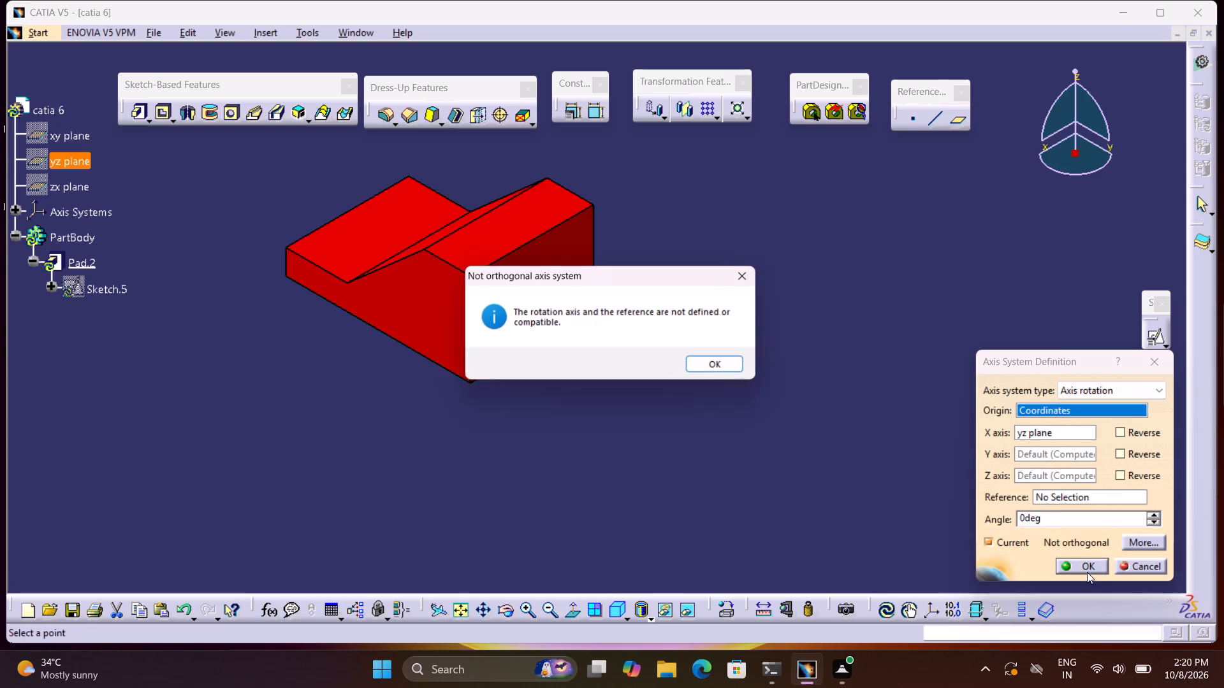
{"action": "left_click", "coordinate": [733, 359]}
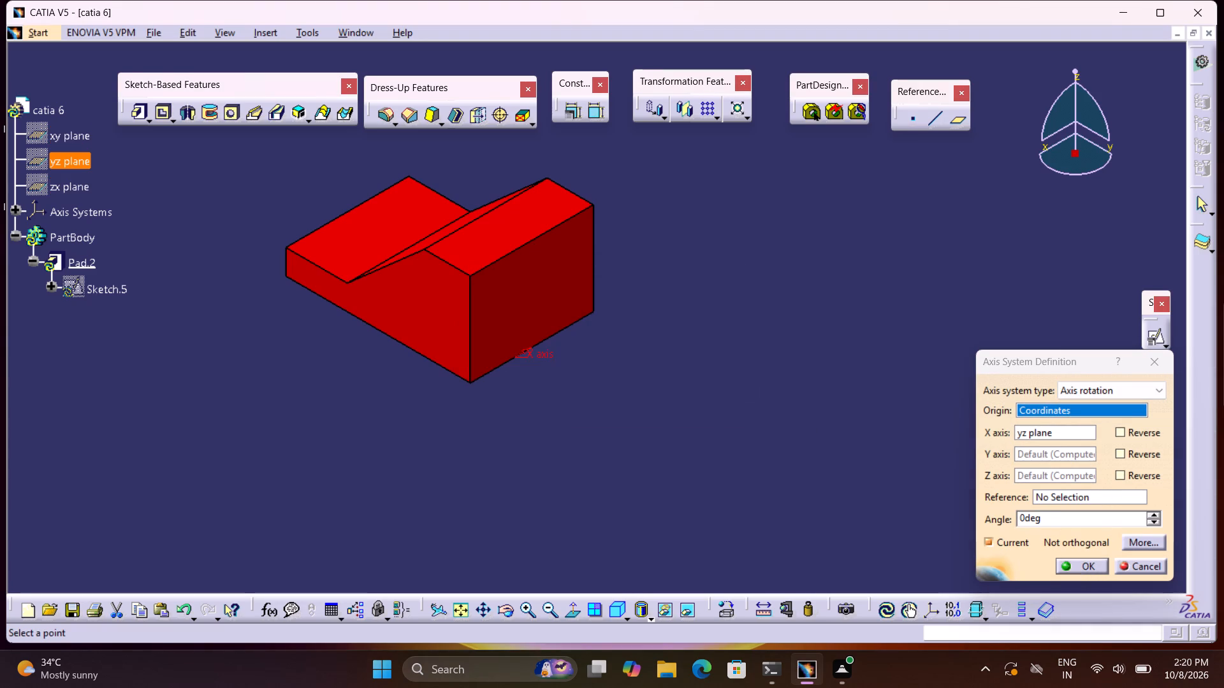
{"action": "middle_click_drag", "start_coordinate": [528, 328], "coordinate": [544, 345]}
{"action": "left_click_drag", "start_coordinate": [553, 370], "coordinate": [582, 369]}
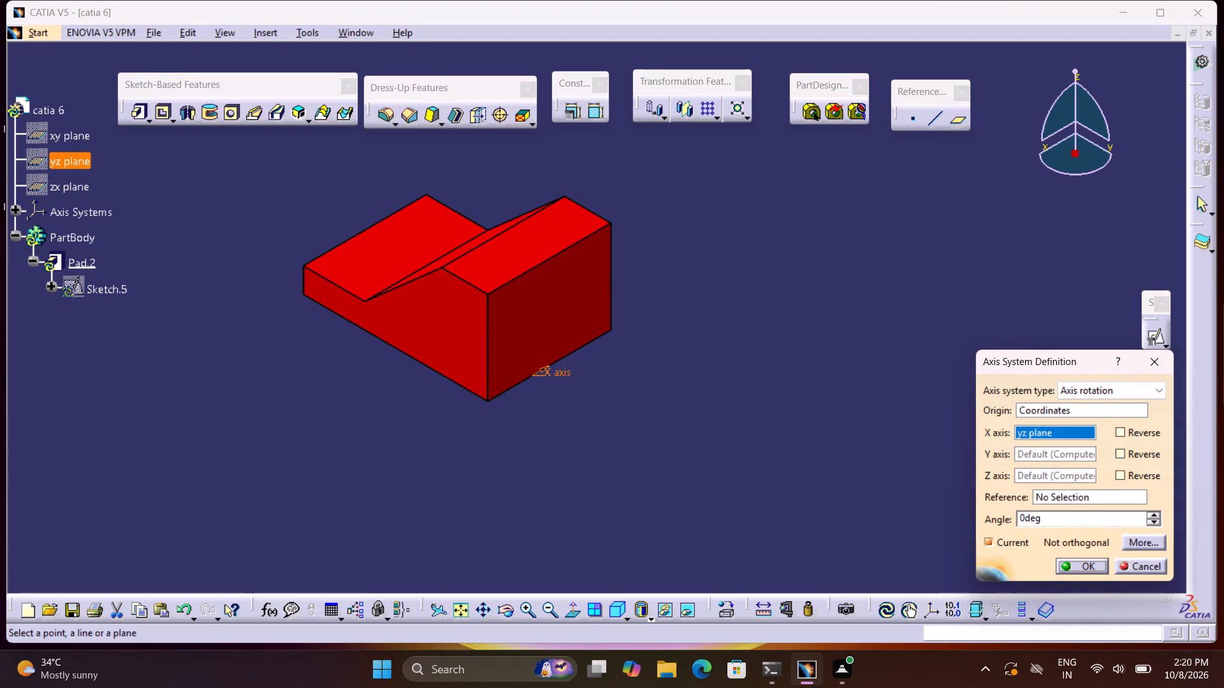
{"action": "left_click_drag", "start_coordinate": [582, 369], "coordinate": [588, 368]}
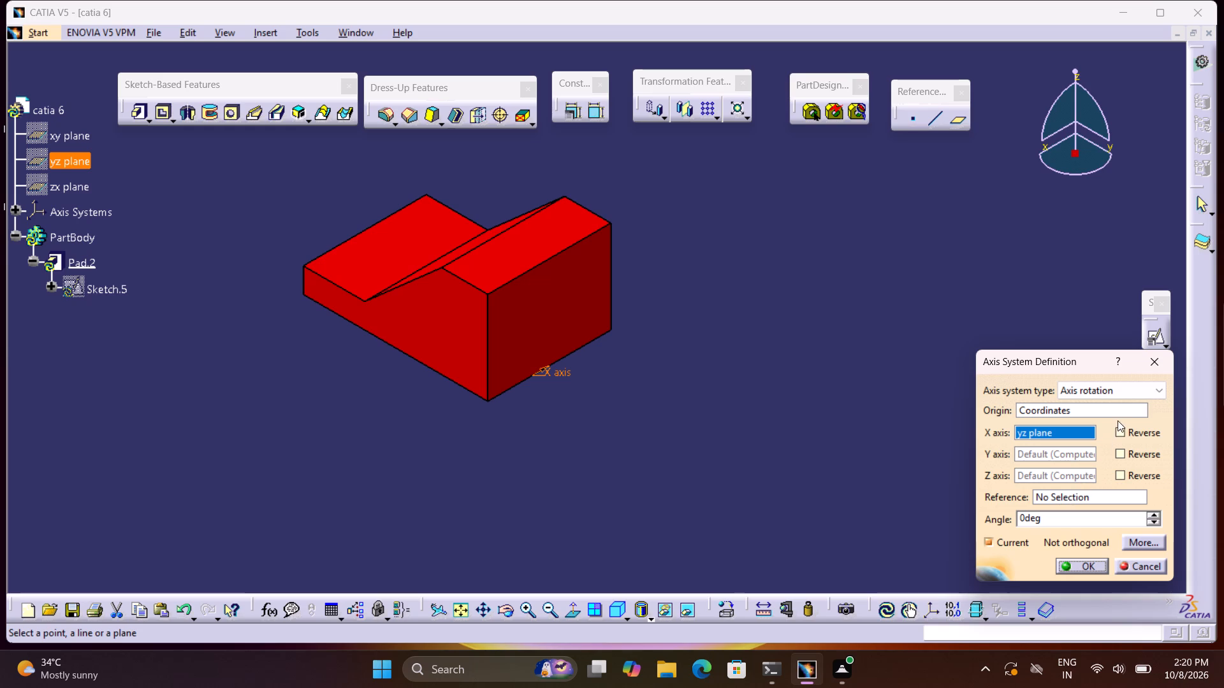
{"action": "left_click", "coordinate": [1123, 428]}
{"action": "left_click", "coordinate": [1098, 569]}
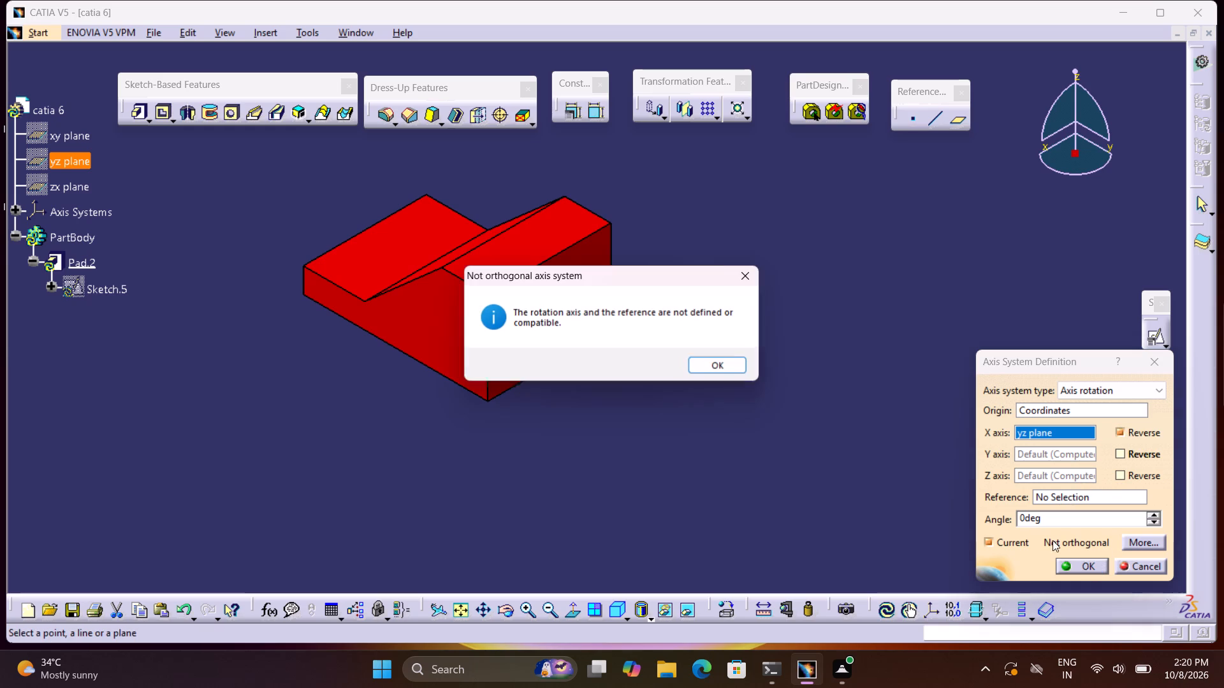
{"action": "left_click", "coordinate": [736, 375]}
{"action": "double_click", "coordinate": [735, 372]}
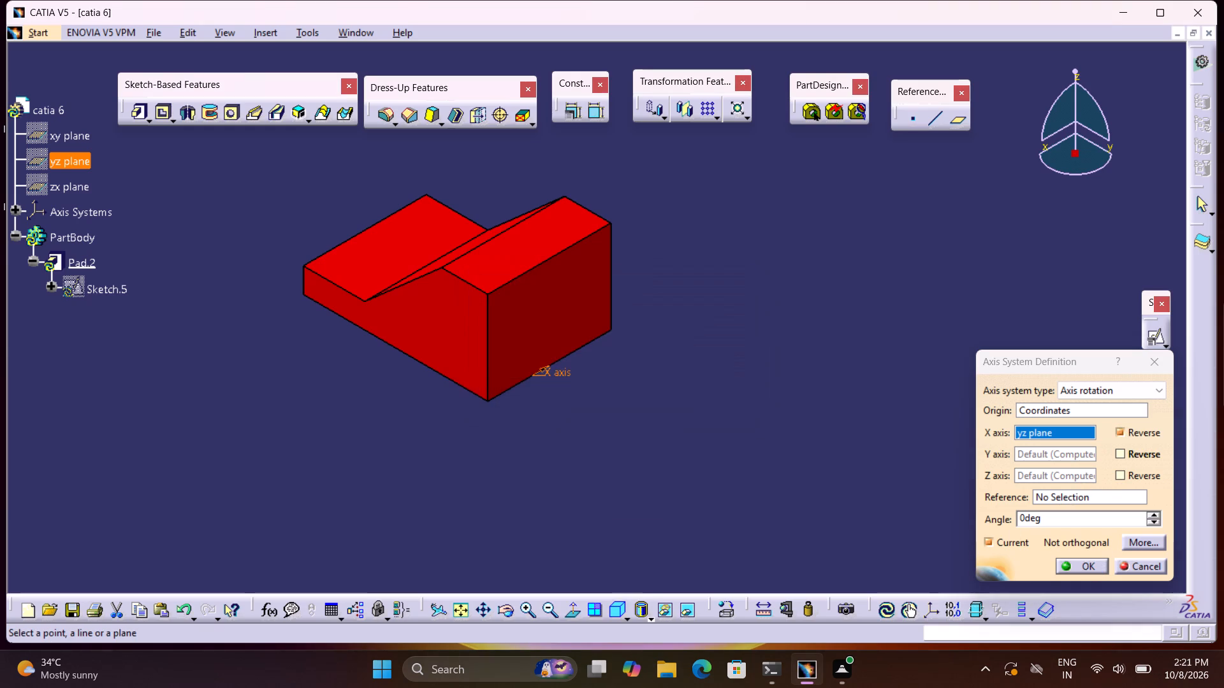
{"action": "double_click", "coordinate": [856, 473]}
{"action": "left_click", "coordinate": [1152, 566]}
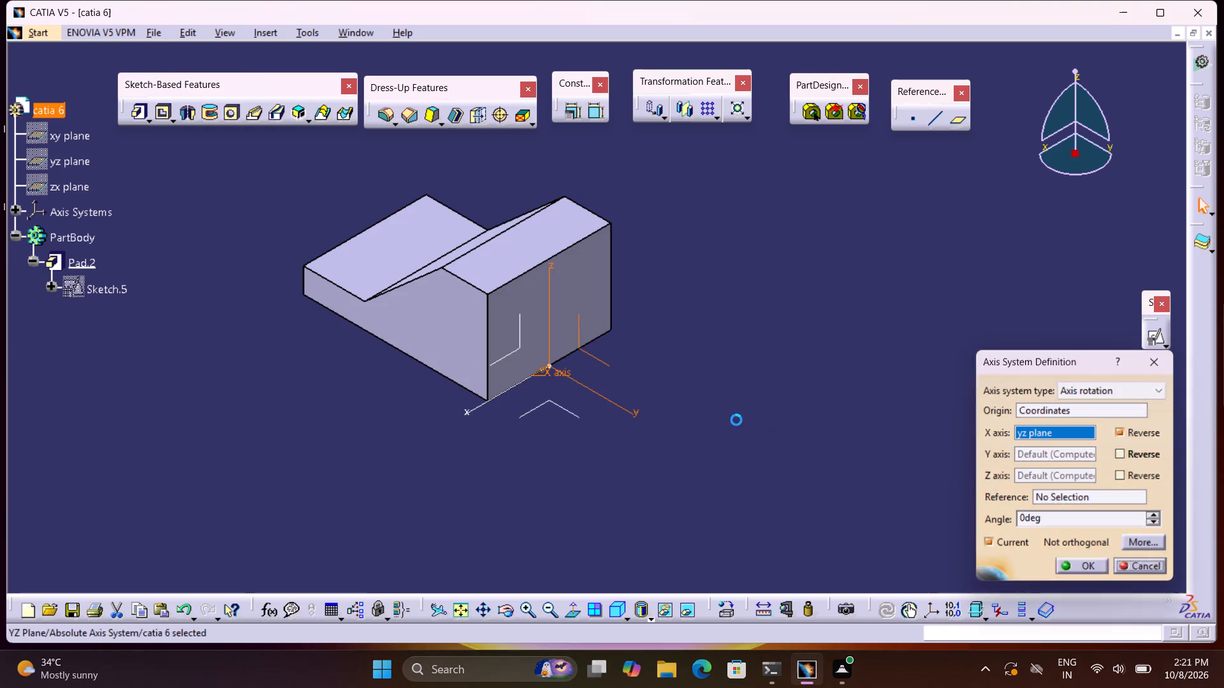
Edit the absolute axis system, keeping the Standard type, so that its Y axis is reversed.
{"action": "double_click", "coordinate": [599, 360]}
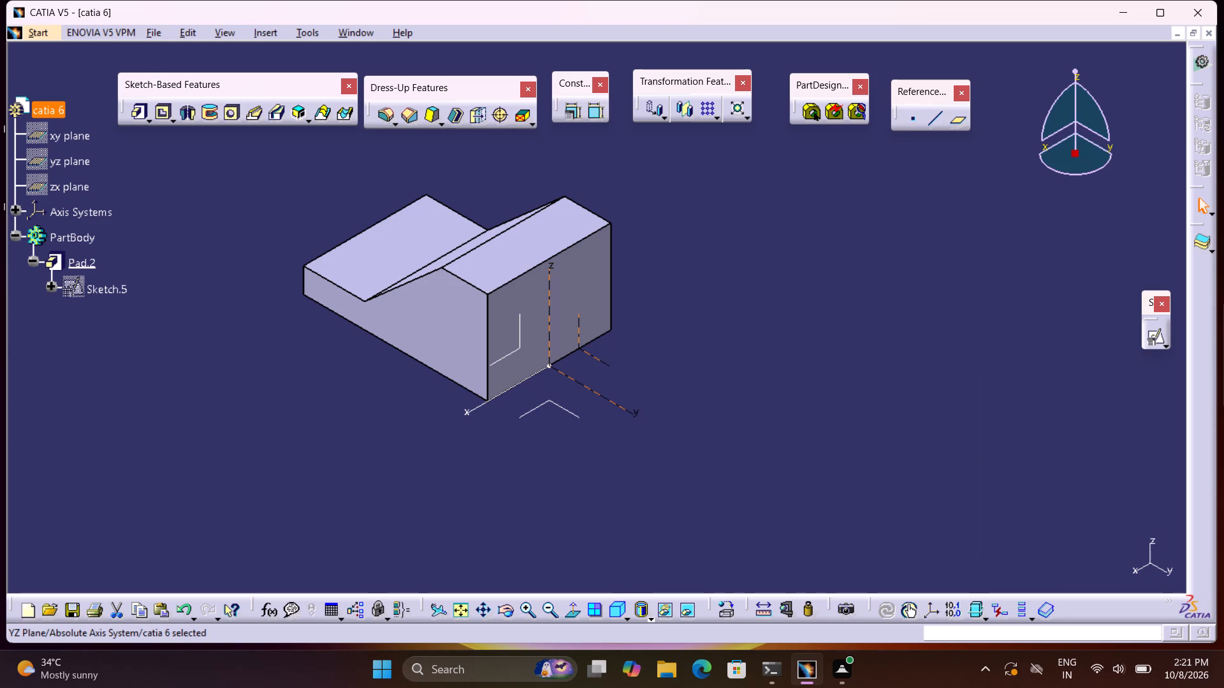
{"action": "double_click", "coordinate": [602, 357]}
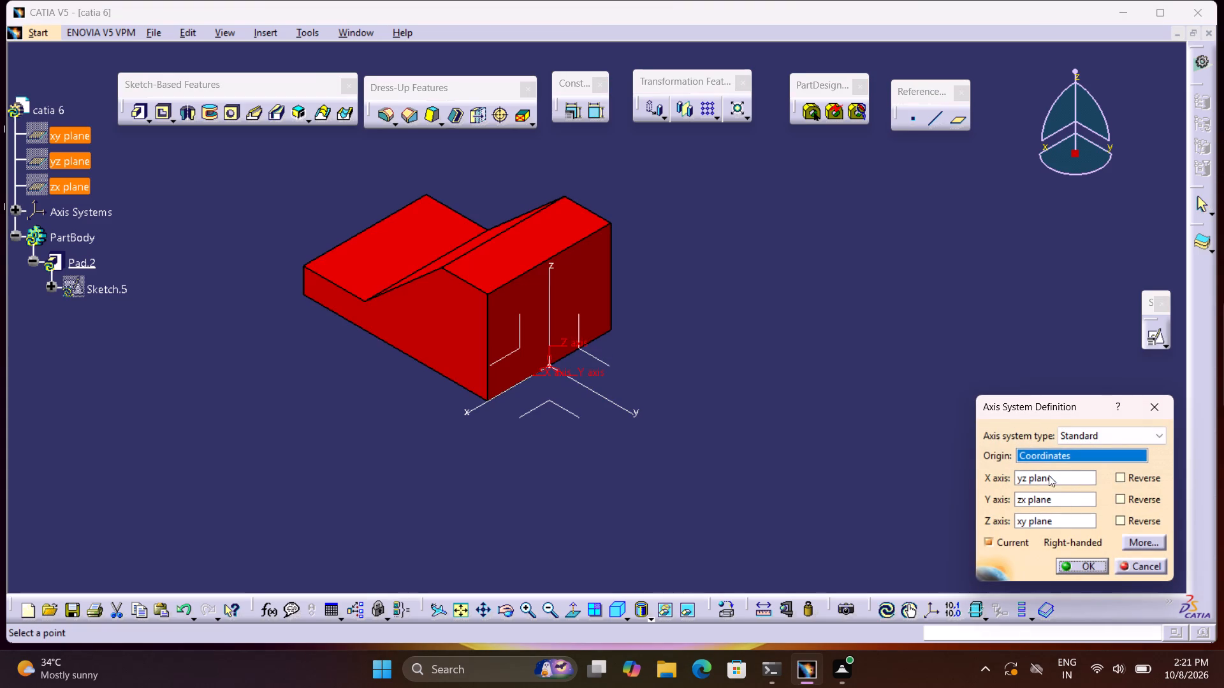
{"action": "left_click", "coordinate": [1123, 495]}
{"action": "left_click", "coordinate": [1096, 568]}
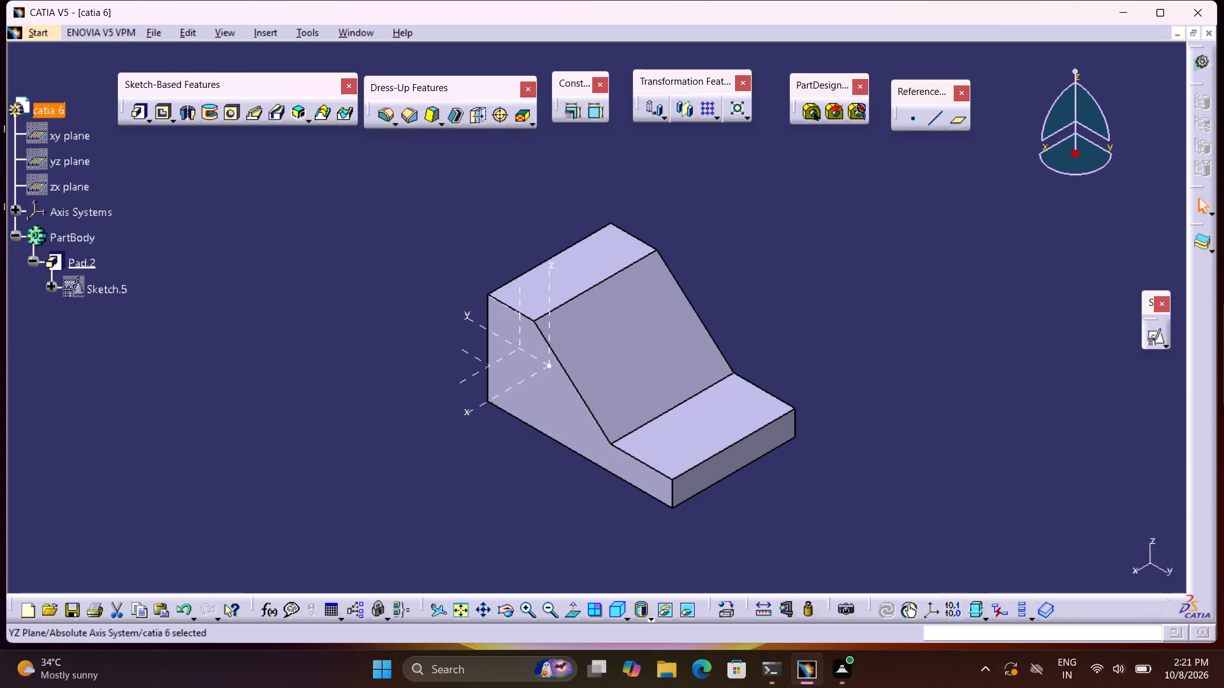
{"action": "left_click", "coordinate": [913, 499]}
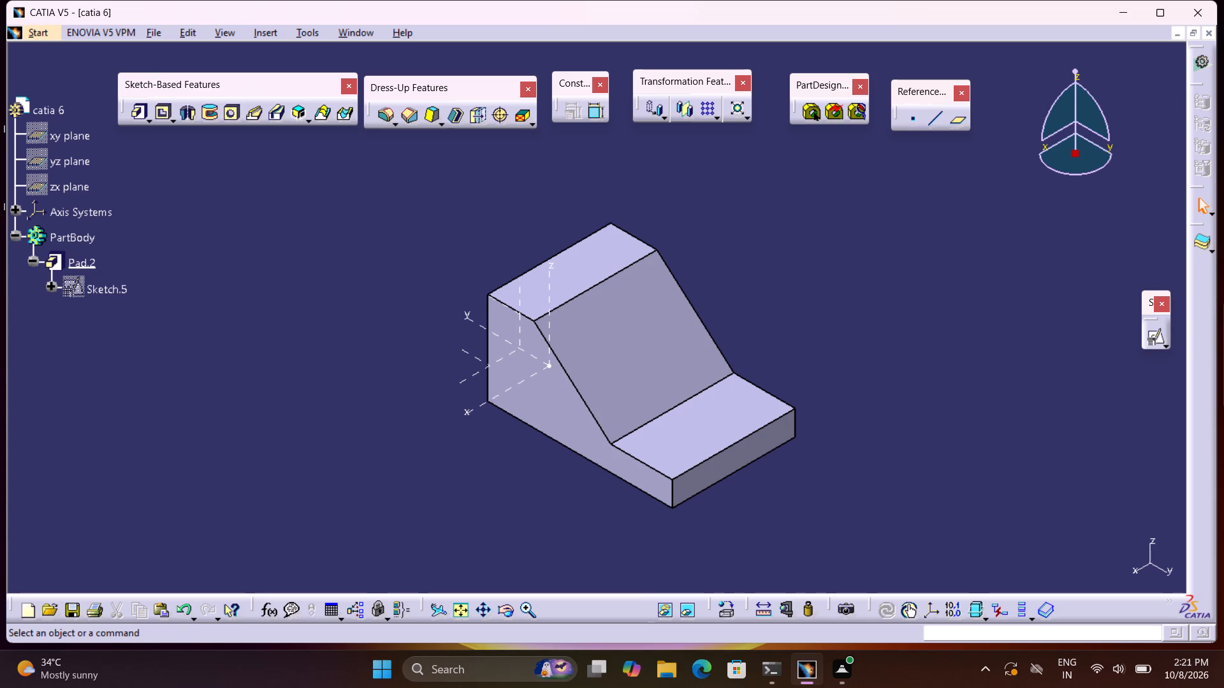
Create a positioned sketch on the lower flat top face of the sloped pad, with its directions swapped and V reversed.
{"action": "left_click", "coordinate": [1151, 336]}
{"action": "left_click", "coordinate": [663, 437]}
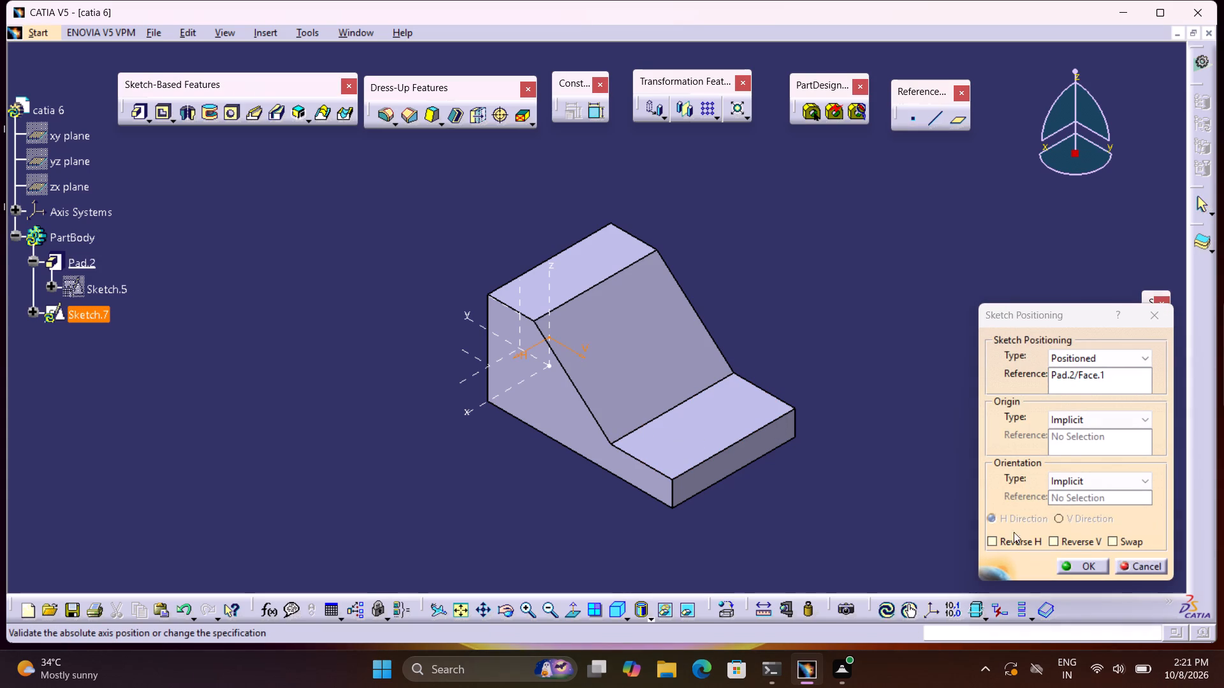
{"action": "left_click", "coordinate": [1111, 541]}
{"action": "left_click", "coordinate": [1098, 538]}
{"action": "left_click", "coordinate": [1088, 566]}
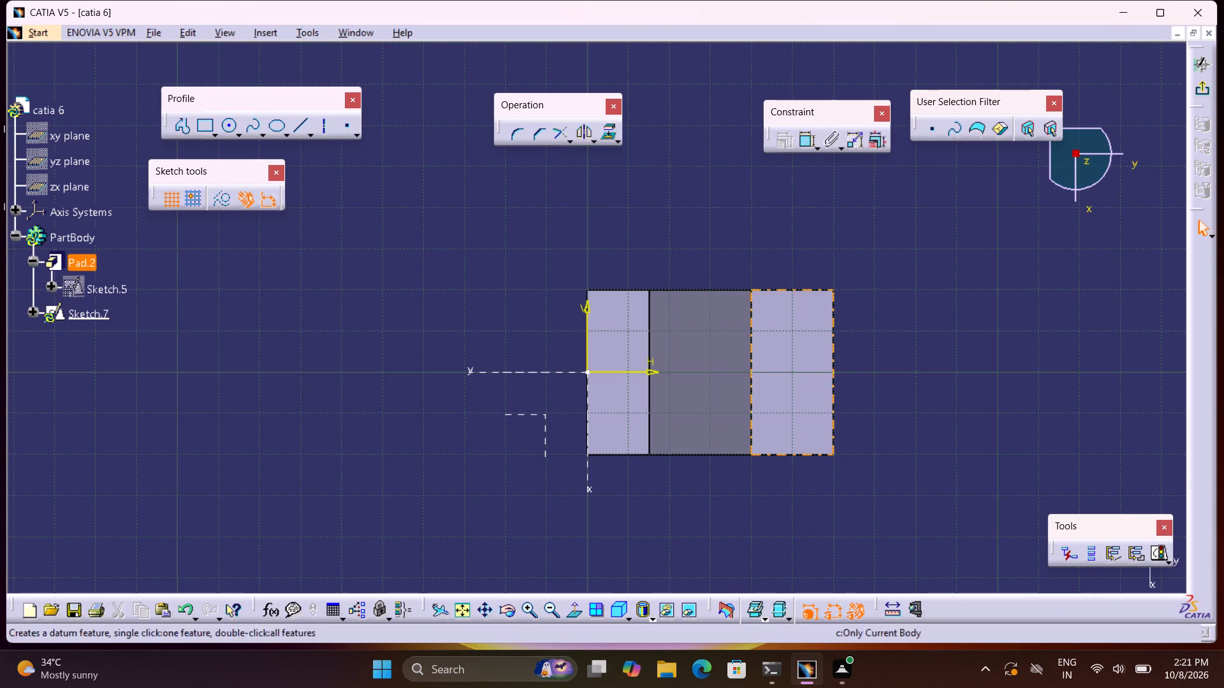
Examine the block and the sketch's H and V directions from several angles, ending with a close view normal to the sketch plane.
{"action": "middle_click", "coordinate": [811, 457]}
{"action": "right_click_drag", "start_coordinate": [811, 457], "coordinate": [812, 334]}
{"action": "middle_click_drag", "start_coordinate": [809, 428], "coordinate": [810, 393]}
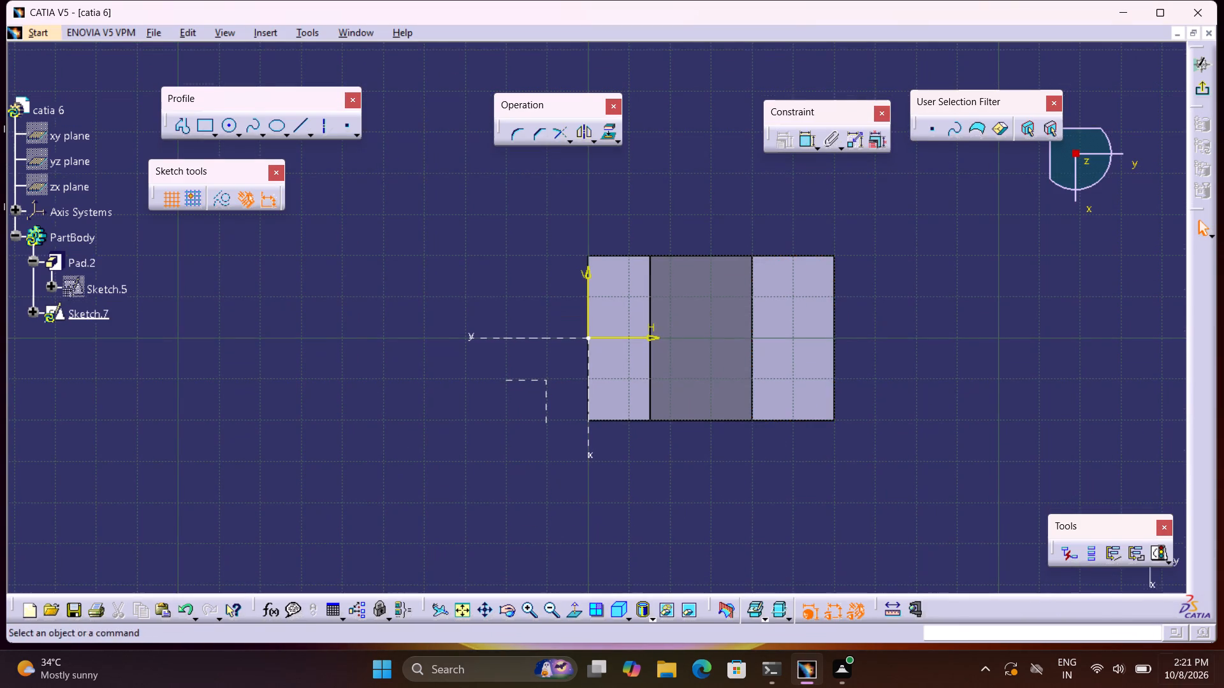
{"action": "middle_click_drag", "start_coordinate": [955, 468], "coordinate": [919, 351]}
{"action": "right_click_drag", "start_coordinate": [952, 468], "coordinate": [919, 351]}
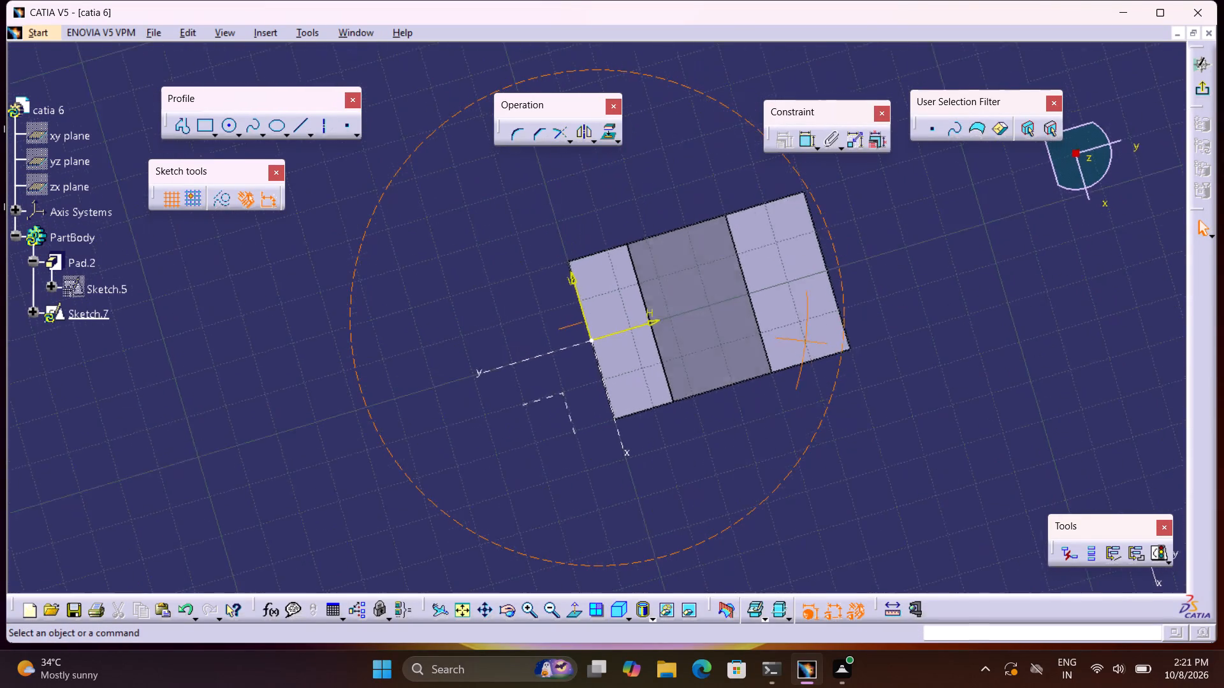
{"action": "middle_click_drag", "start_coordinate": [919, 351], "coordinate": [884, 313]}
{"action": "right_click_drag", "start_coordinate": [919, 351], "coordinate": [637, 329]}
{"action": "middle_click_drag", "start_coordinate": [835, 290], "coordinate": [637, 329]}
{"action": "middle_click_drag", "start_coordinate": [973, 345], "coordinate": [839, 326]}
{"action": "right_click_drag", "start_coordinate": [885, 335], "coordinate": [839, 326]}
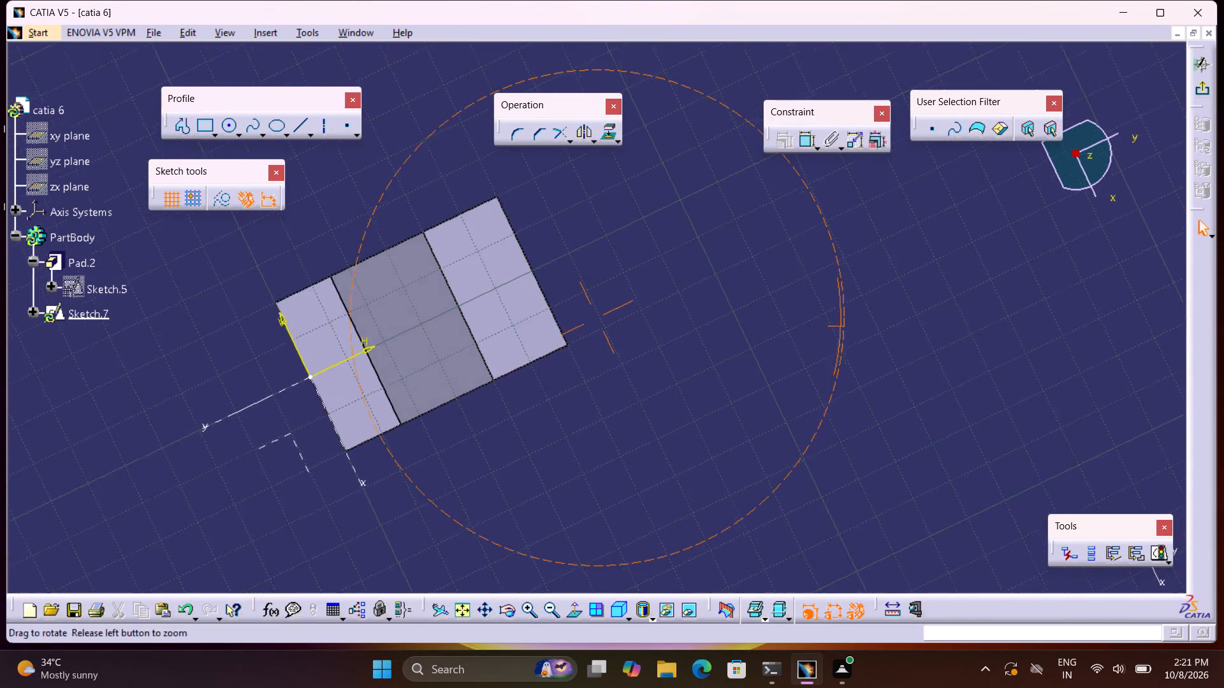
{"action": "middle_click_drag", "start_coordinate": [839, 326], "coordinate": [836, 285]}
{"action": "right_click_drag", "start_coordinate": [839, 326], "coordinate": [836, 285]}
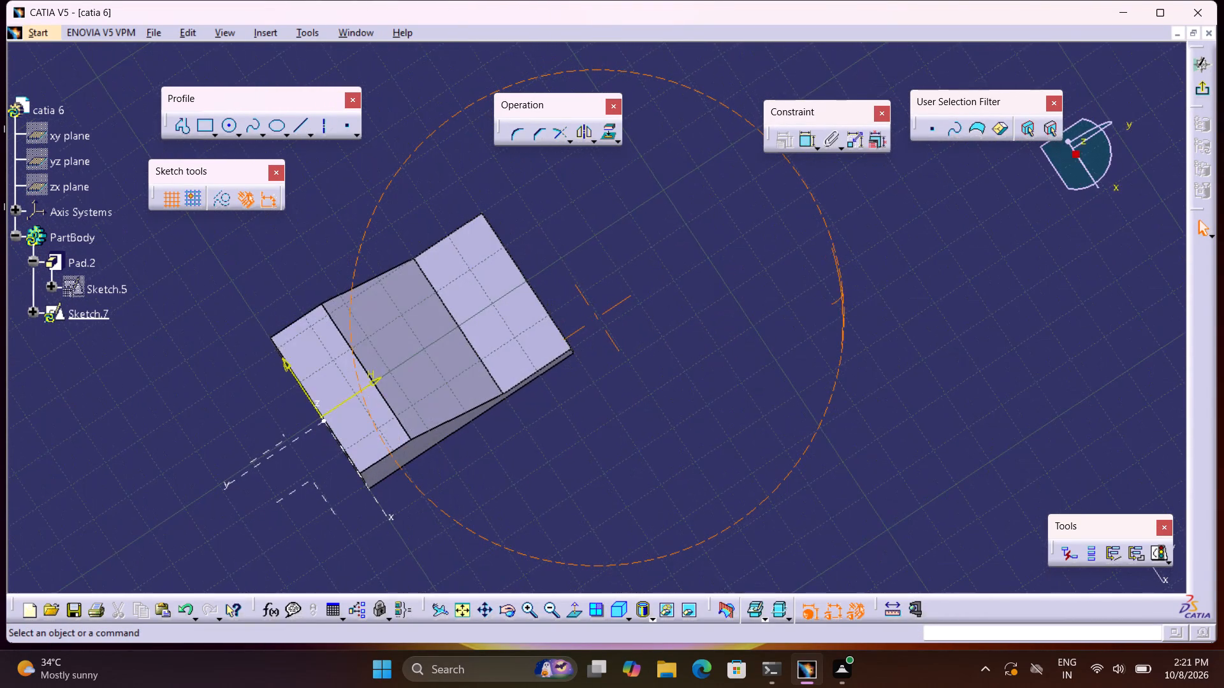
{"action": "right_click_drag", "start_coordinate": [836, 285], "coordinate": [838, 285]}
{"action": "middle_click_drag", "start_coordinate": [836, 285], "coordinate": [838, 285]}
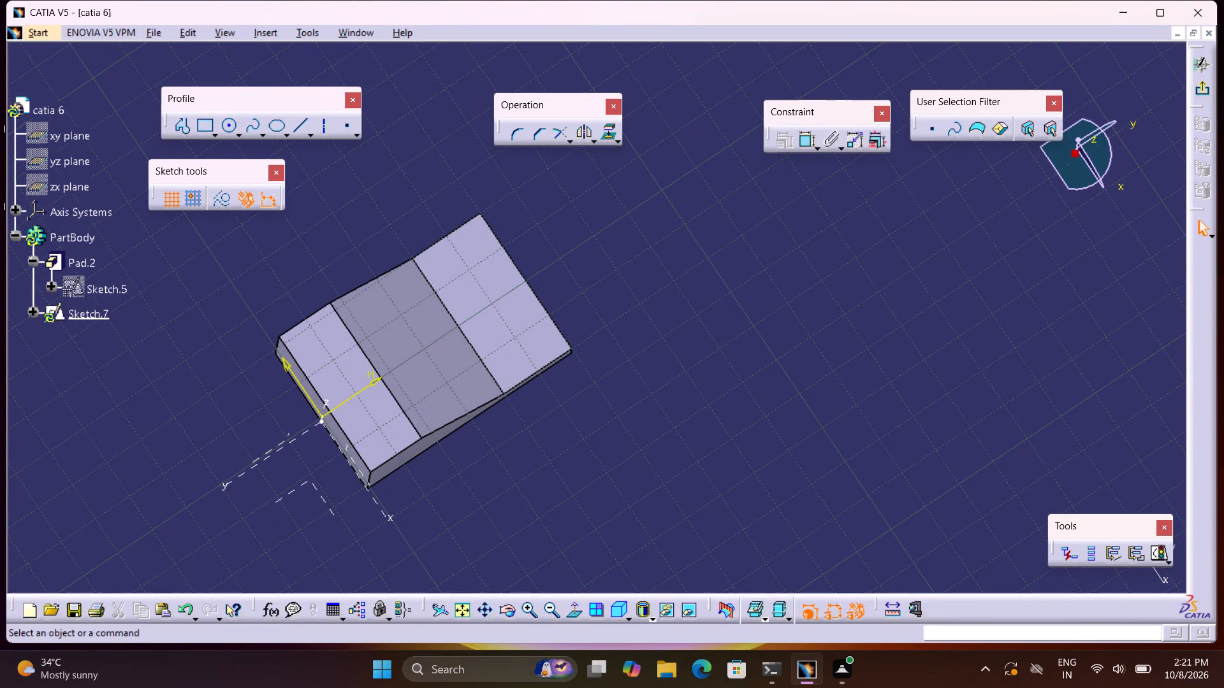
{"action": "left_click", "coordinate": [579, 610]}
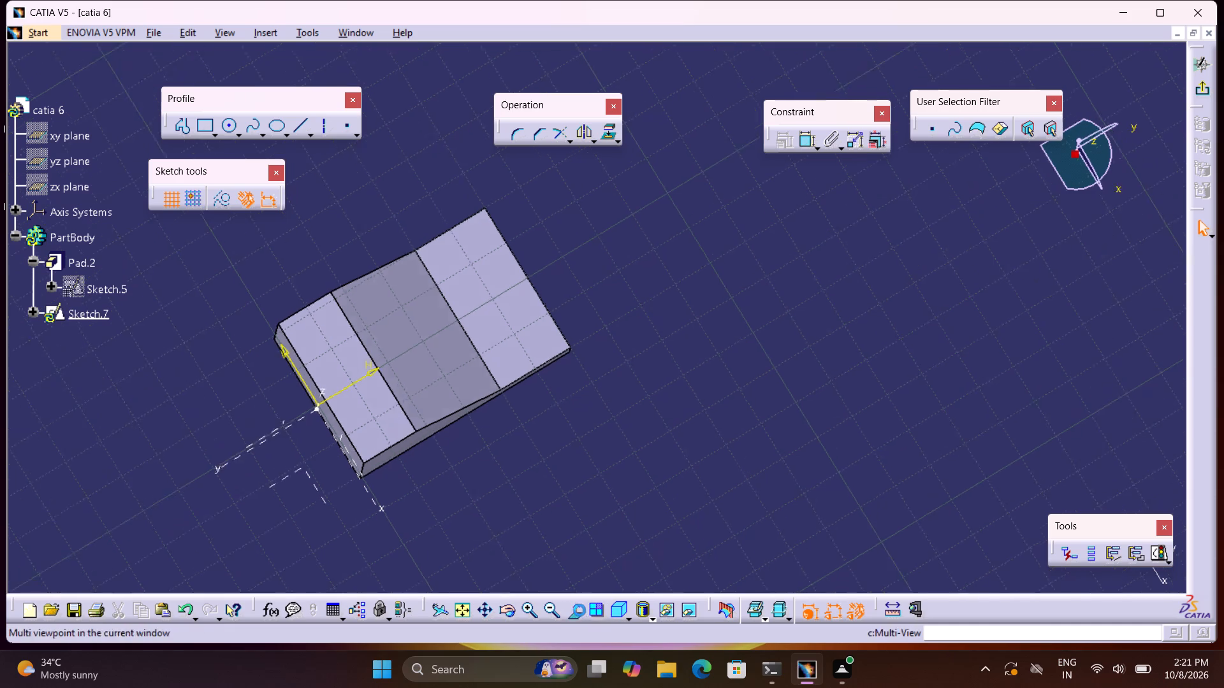
{"action": "middle_click_drag", "start_coordinate": [727, 369], "coordinate": [736, 441]}
{"action": "right_click", "coordinate": [754, 476]}
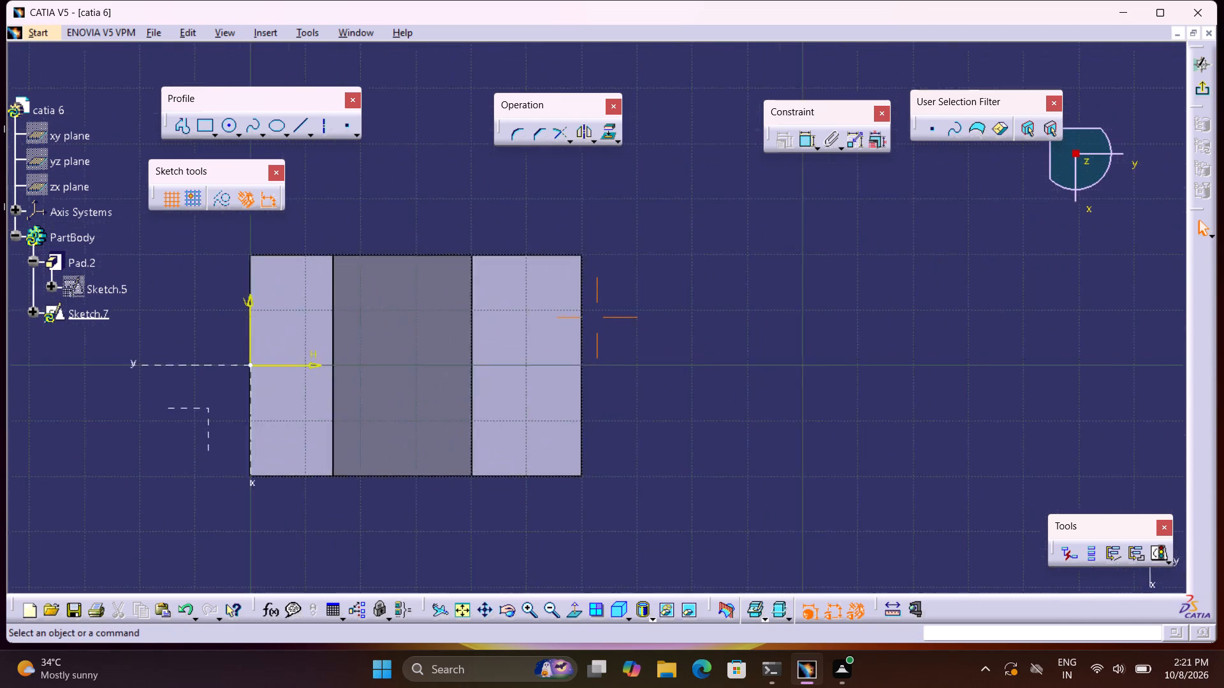
{"action": "middle_click_drag", "start_coordinate": [736, 441], "coordinate": [735, 385]}
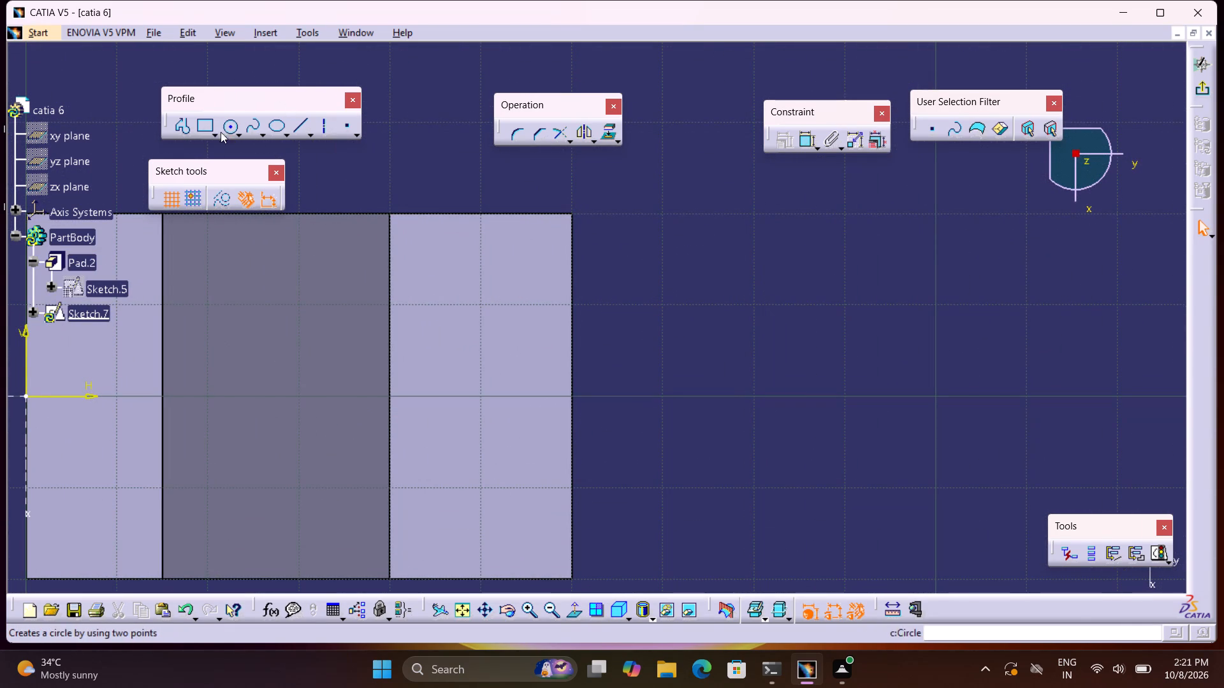
Sketch a rectangle about 5.6 by 13.7 mm on the lower flat face, close to its outer end edge.
{"action": "left_click", "coordinate": [200, 133]}
{"action": "left_click", "coordinate": [492, 350]}
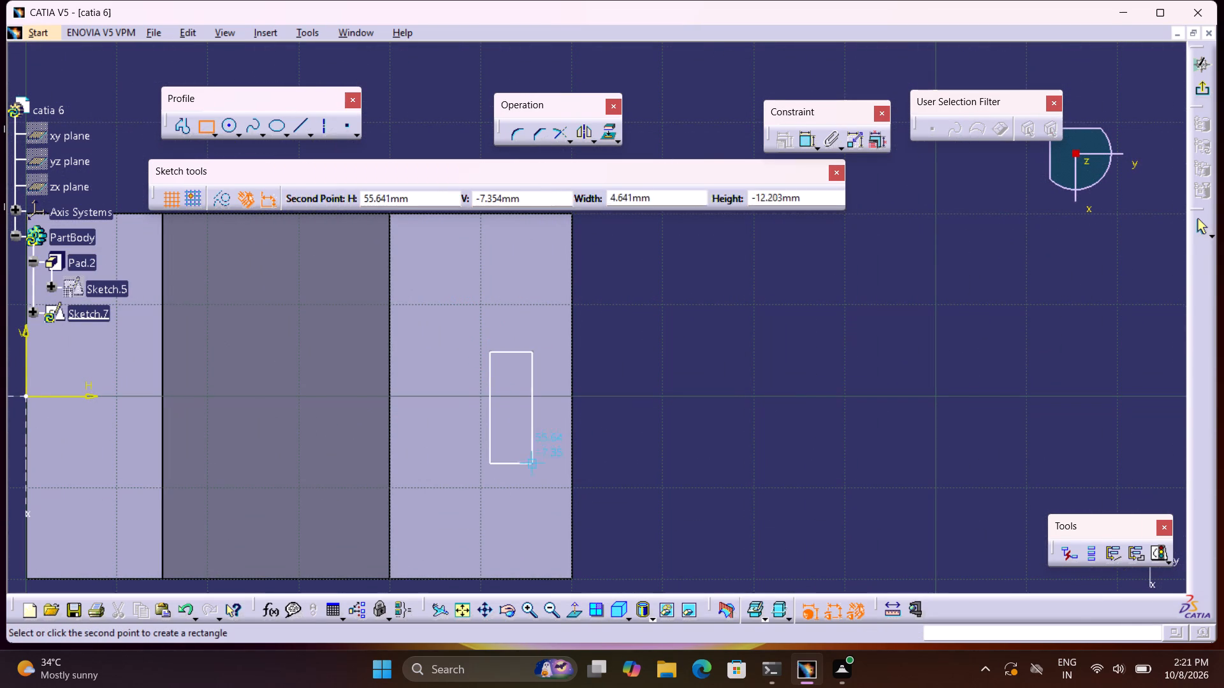
{"action": "left_click", "coordinate": [543, 477]}
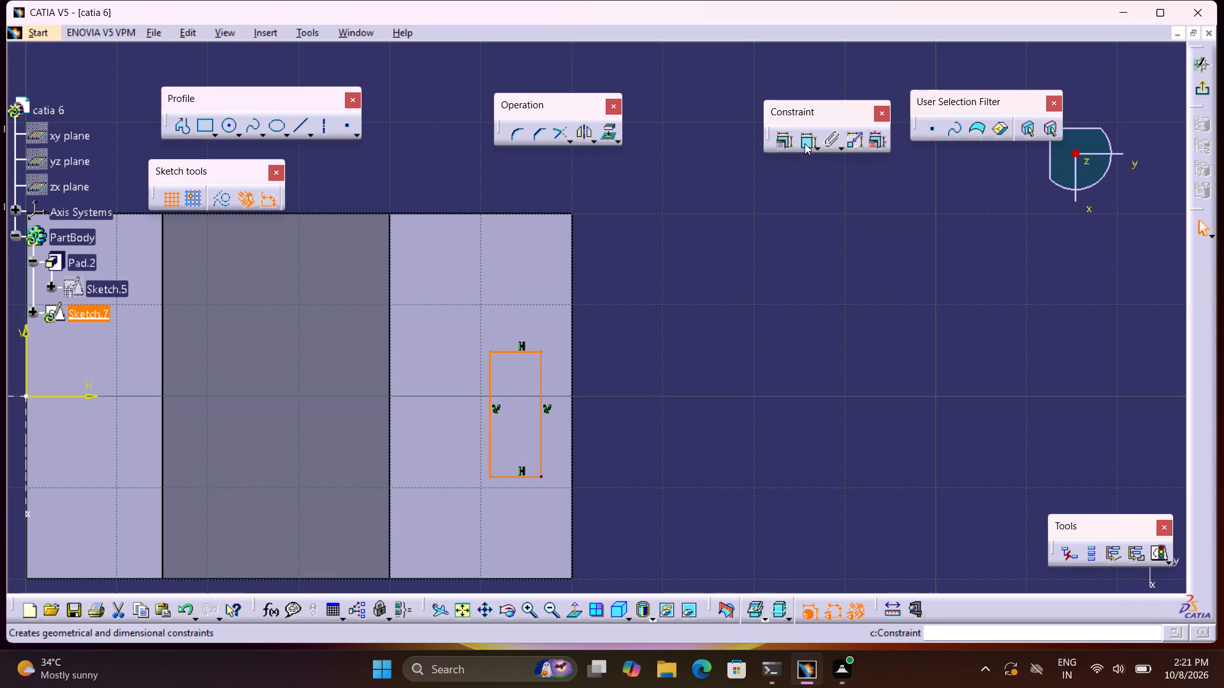
Make the rectangle's outer long side coincident with the outer end edge of the lower flat face.
{"action": "left_click", "coordinate": [805, 143]}
{"action": "left_click", "coordinate": [543, 410]}
{"action": "left_click", "coordinate": [571, 420]}
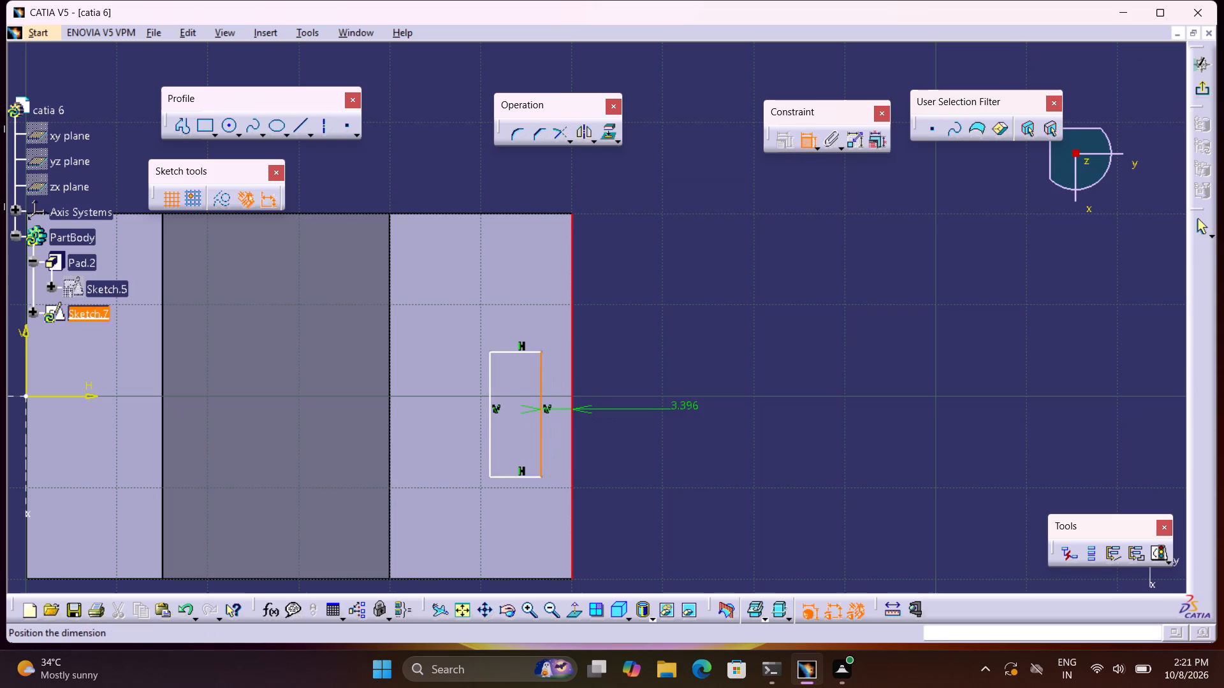
{"action": "right_click", "coordinate": [686, 410]}
{"action": "left_click", "coordinate": [744, 531]}
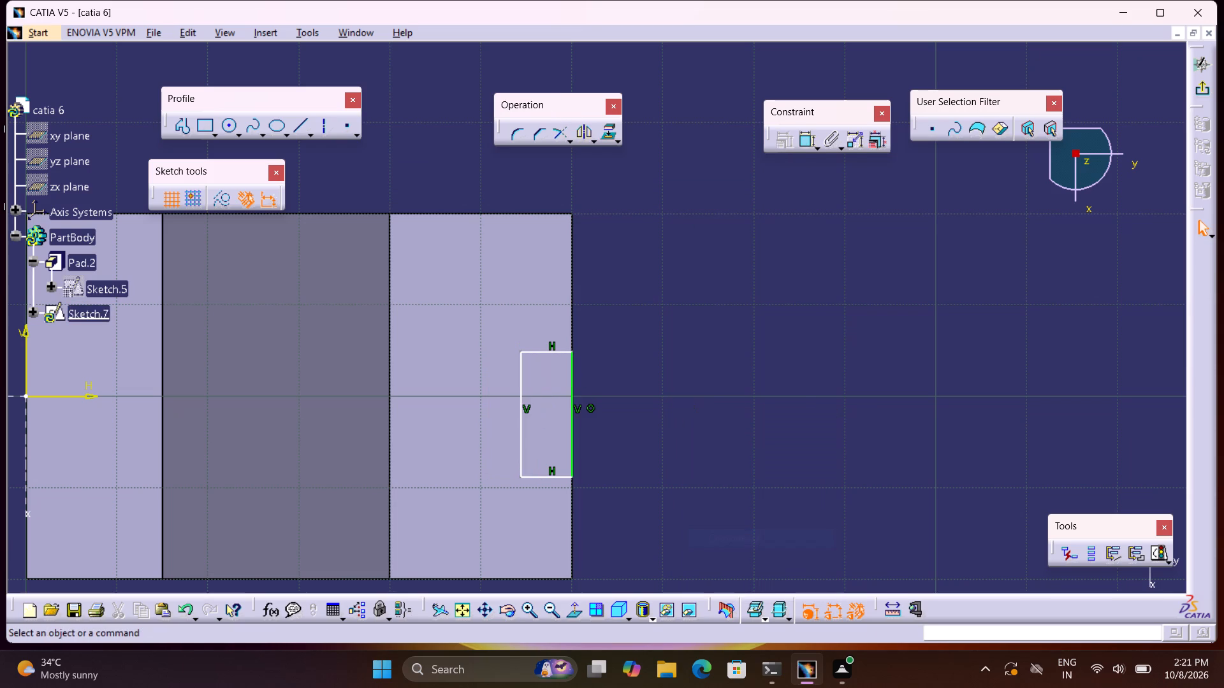
Dimension the rectangle's short side and set it to 5 mm.
{"action": "left_click", "coordinate": [806, 142]}
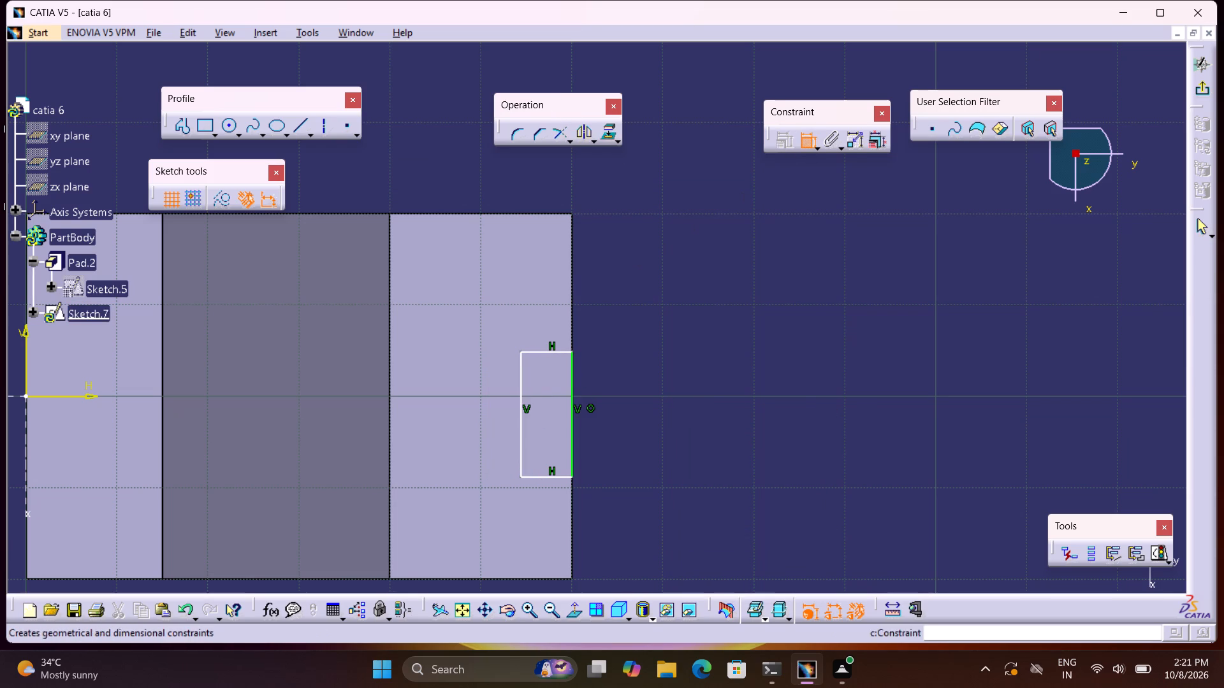
{"action": "left_click", "coordinate": [551, 354]}
{"action": "left_click", "coordinate": [559, 176]}
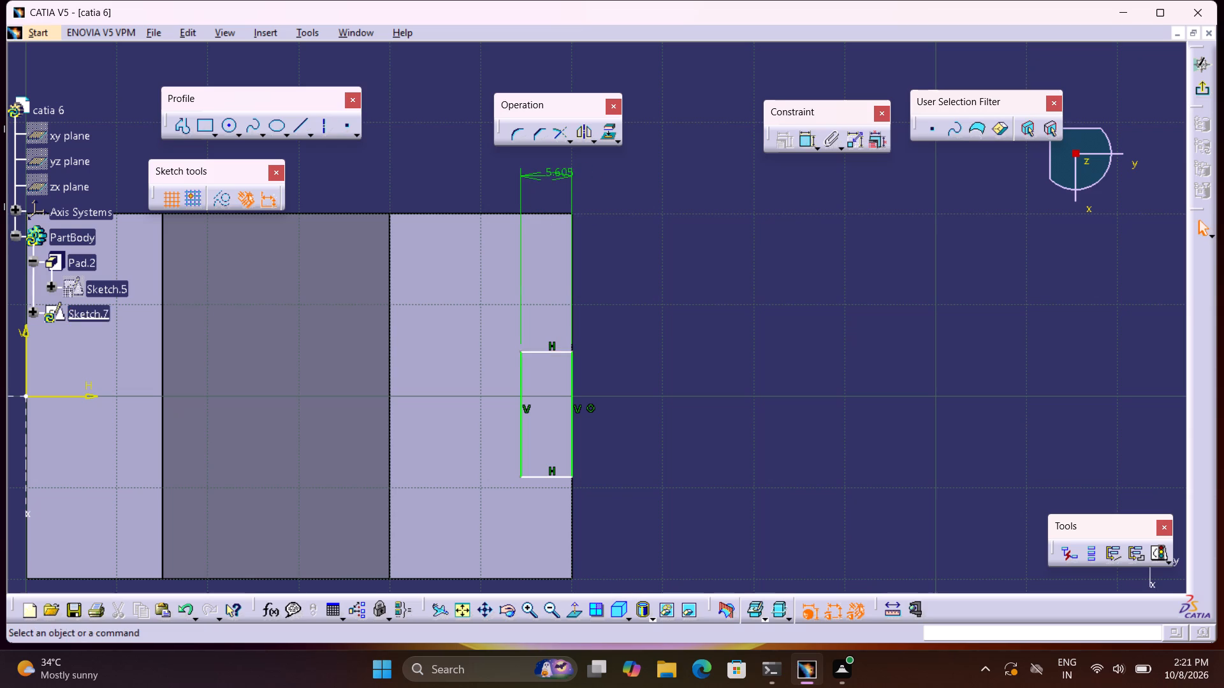
{"action": "double_click", "coordinate": [562, 174]}
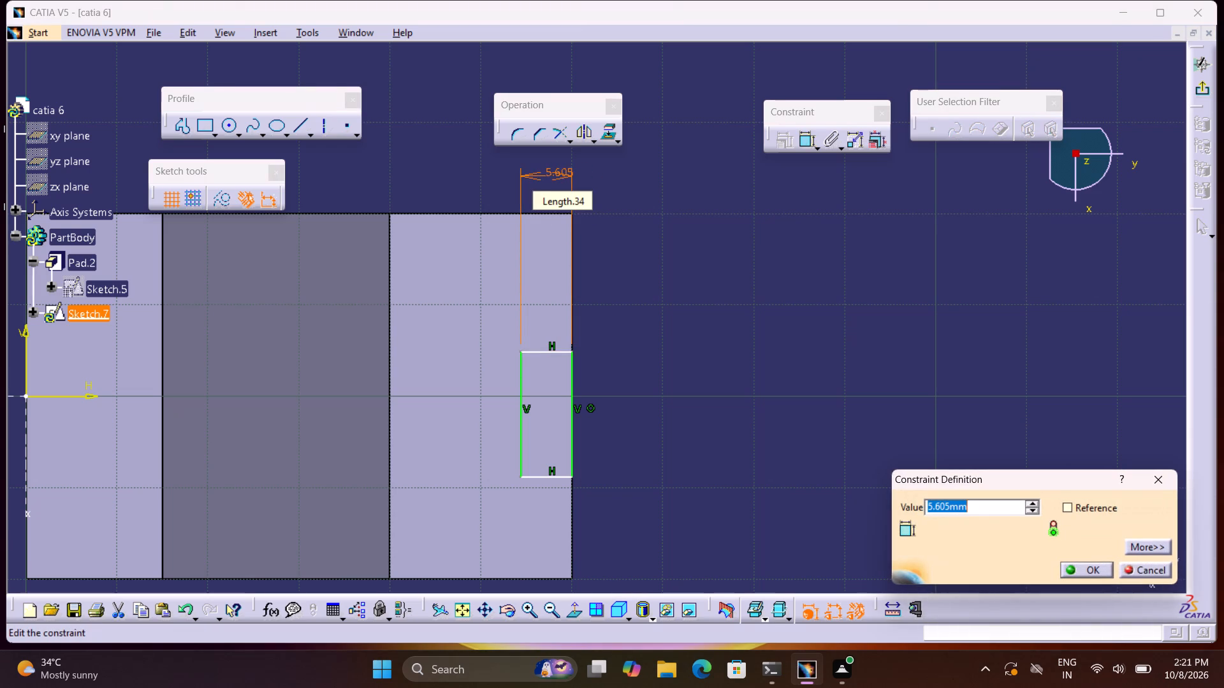
{"action": "key", "text": "5"}
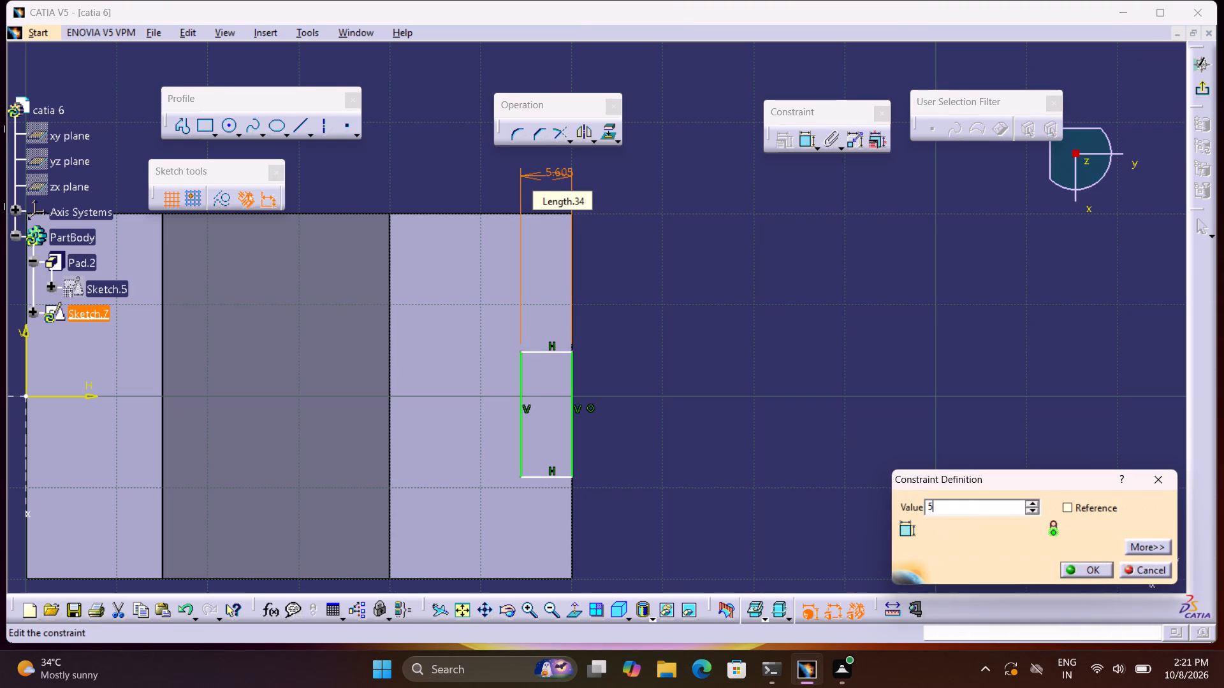
{"action": "key", "text": "Return"}
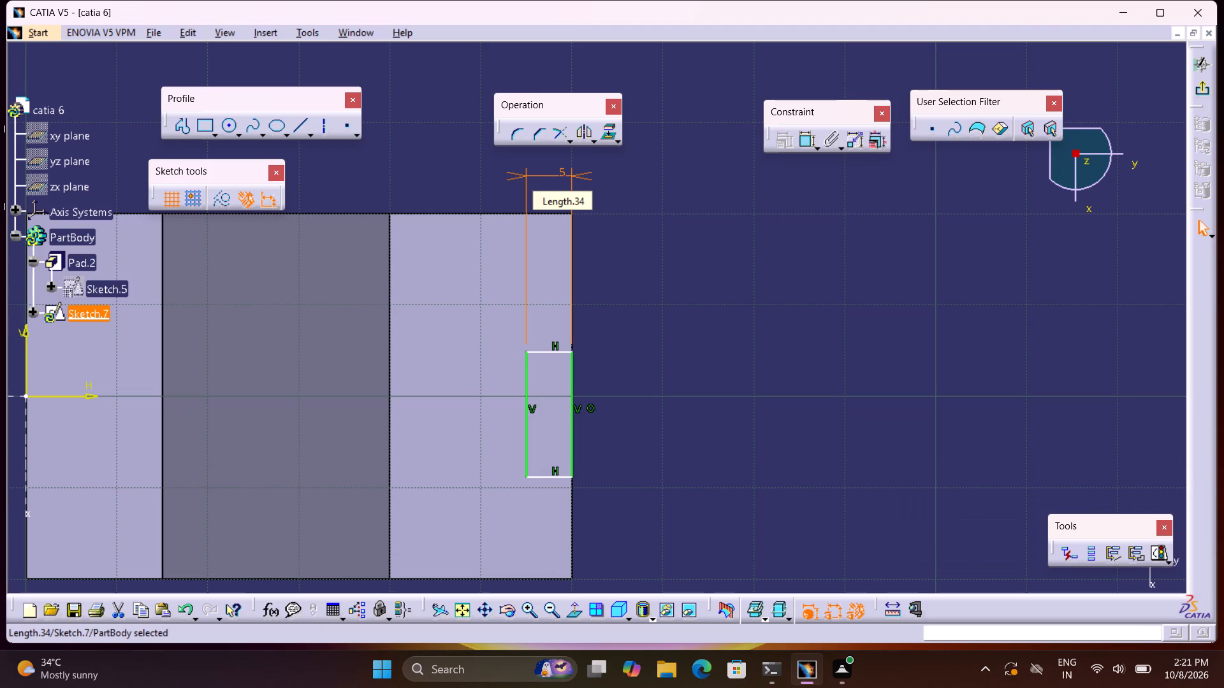
Dimension the rectangle's upper short side from the face's parallel side edge and set the offset to 10 mm.
{"action": "left_click", "coordinate": [541, 352]}
{"action": "left_click", "coordinate": [799, 135]}
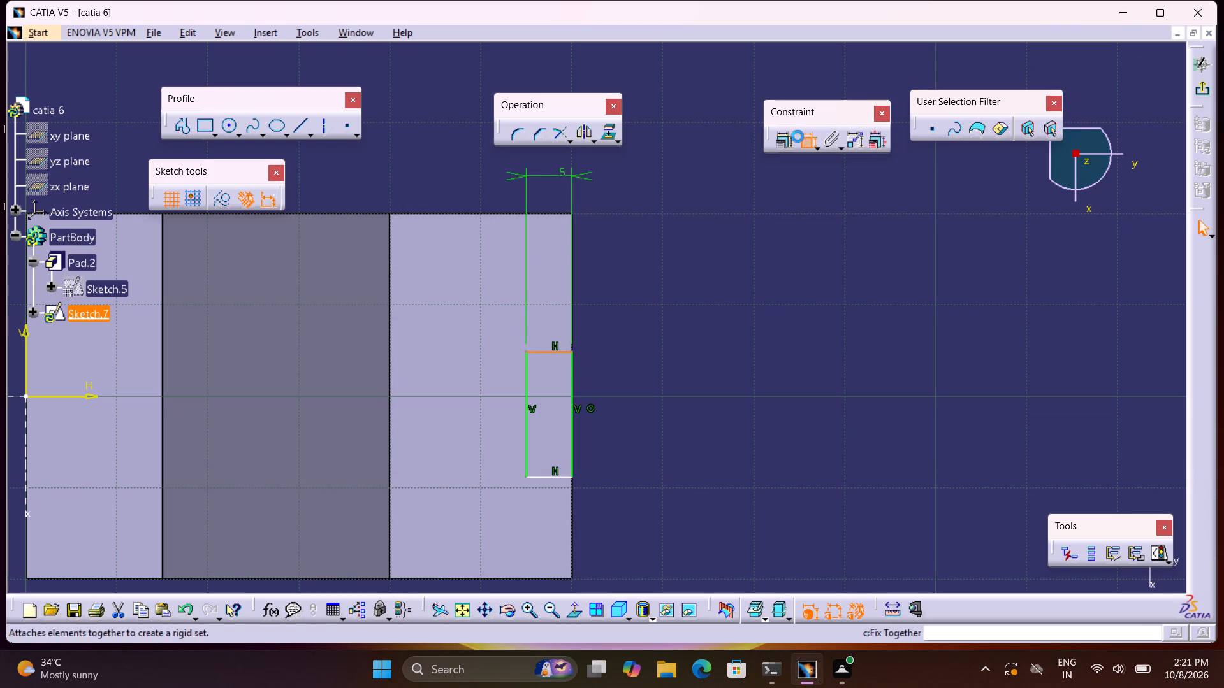
{"action": "left_click", "coordinate": [562, 214]}
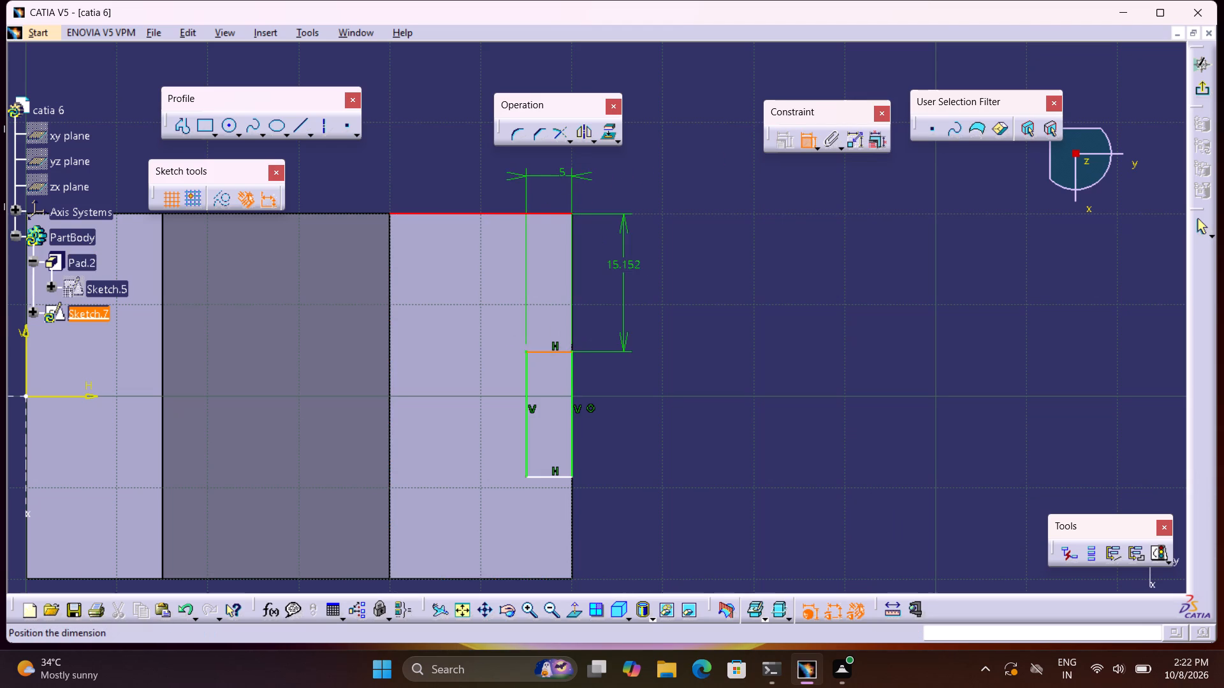
{"action": "left_click", "coordinate": [632, 273]}
{"action": "triple_click", "coordinate": [637, 265]}
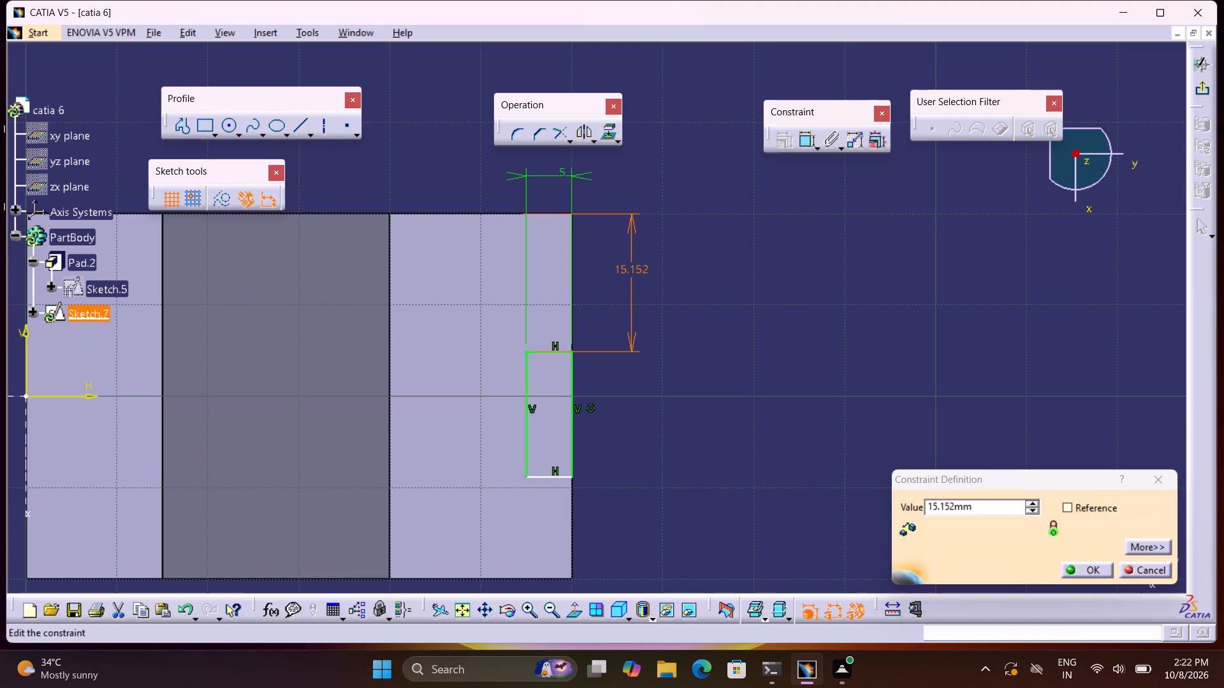
{"action": "type", "text": "10"}
{"action": "key", "text": "Return"}
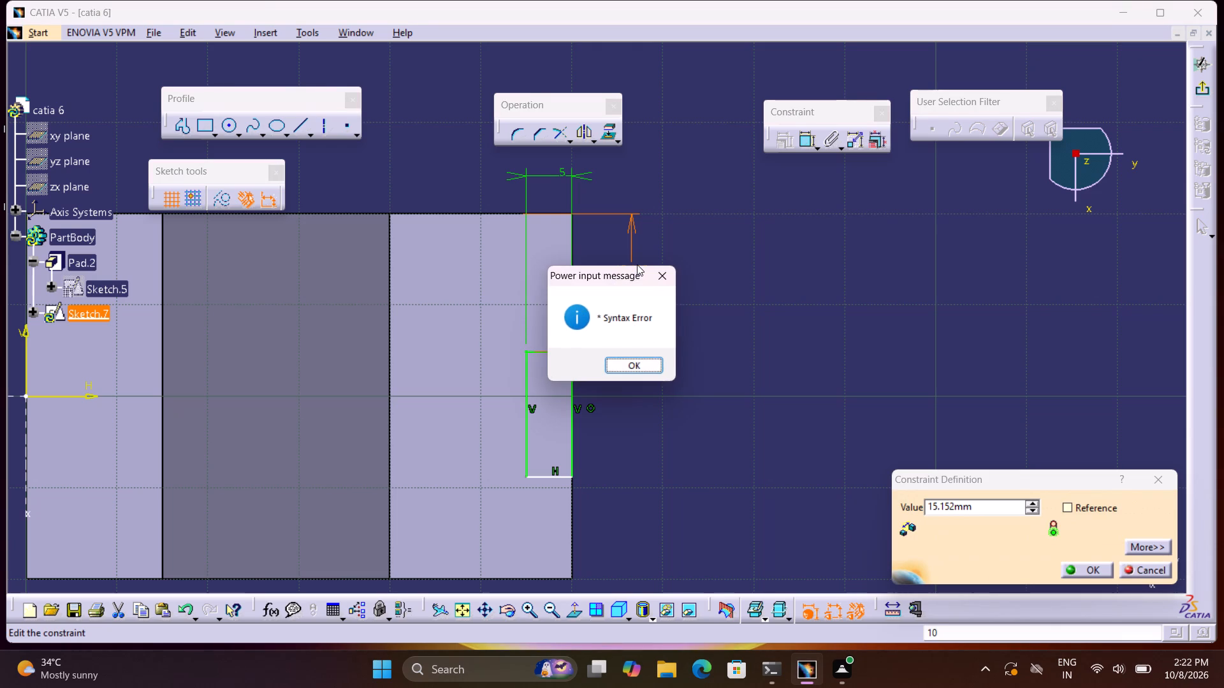
{"action": "left_click", "coordinate": [647, 368]}
{"action": "left_click_drag", "start_coordinate": [999, 504], "coordinate": [991, 507]}
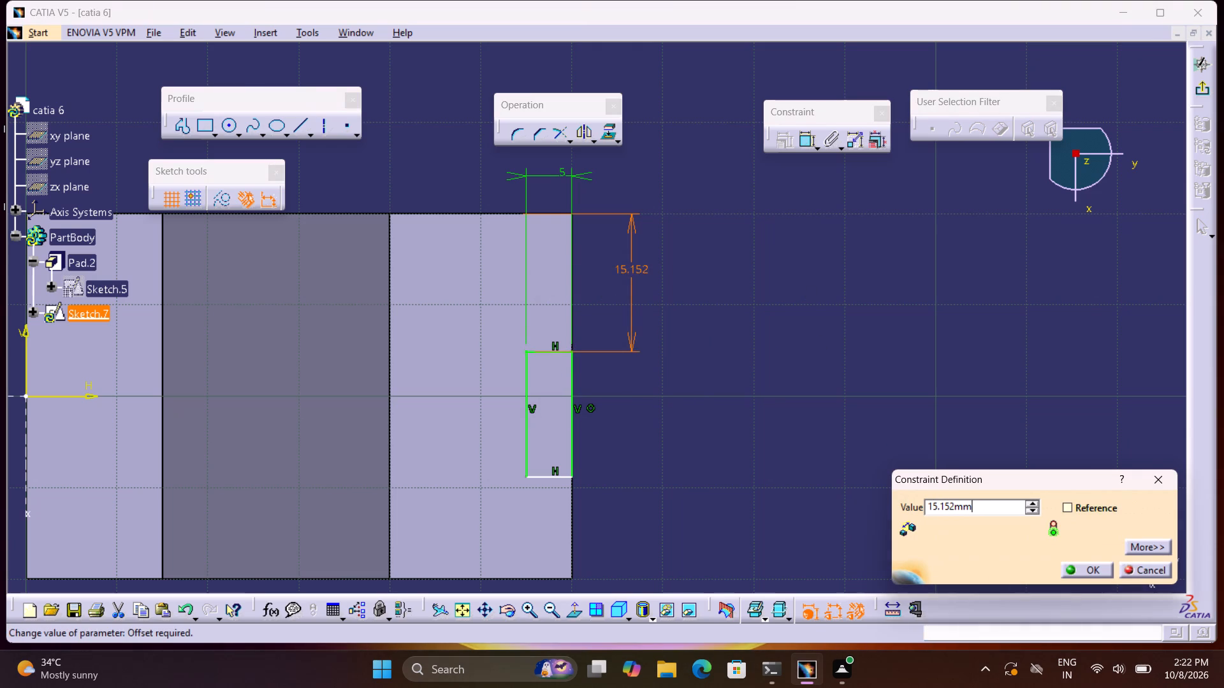
{"action": "key", "text": "BackSpace"}
{"action": "key", "text": "BackSpace"}
{"action": "key", "text": "BackSpace"}
{"action": "key", "text": "BackSpace"}
{"action": "key", "text": "BackSpace"}
{"action": "key", "text": "BackSpace"}
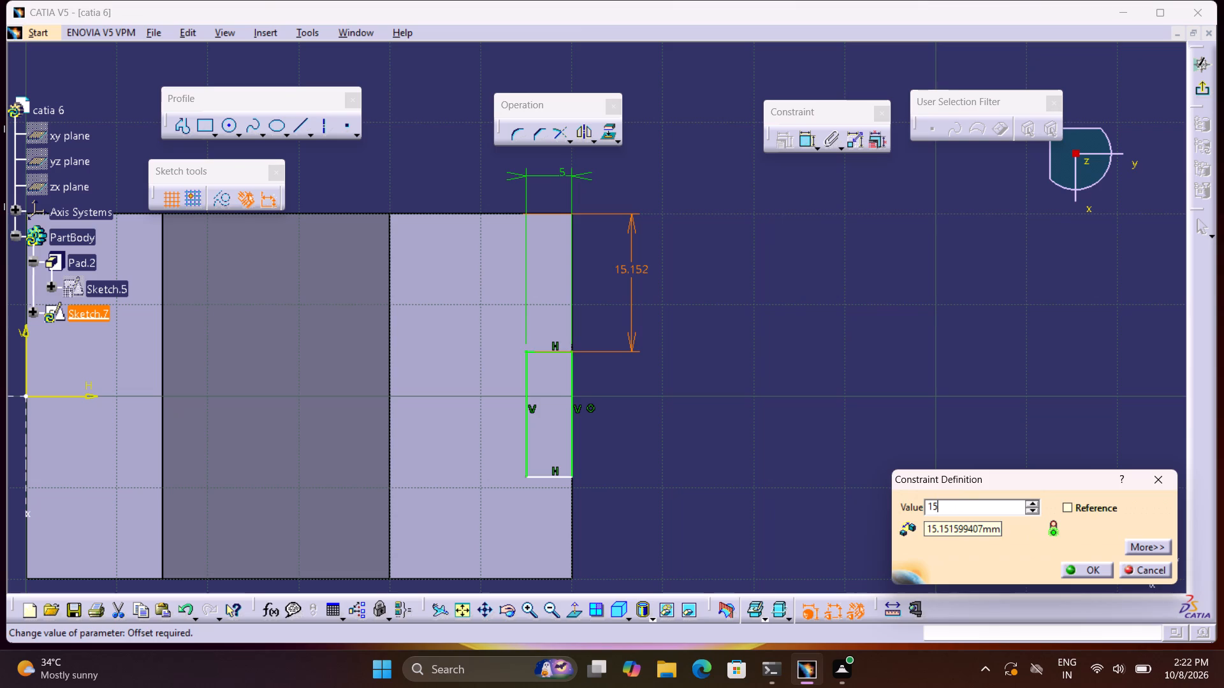
{"action": "key", "text": "BackSpace"}
{"action": "key", "text": "0"}
{"action": "key", "text": "Return"}
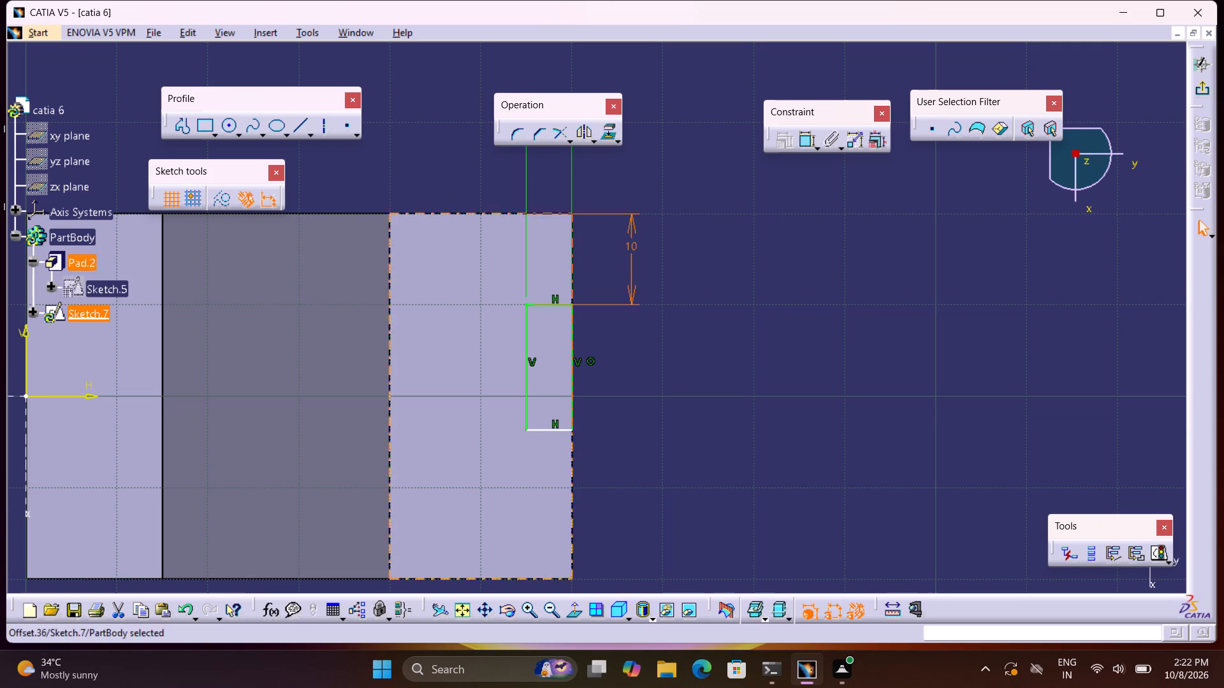
Dimension the rectangle's long side, set it to 20 mm, and exit the sketch.
{"action": "left_click", "coordinate": [798, 148]}
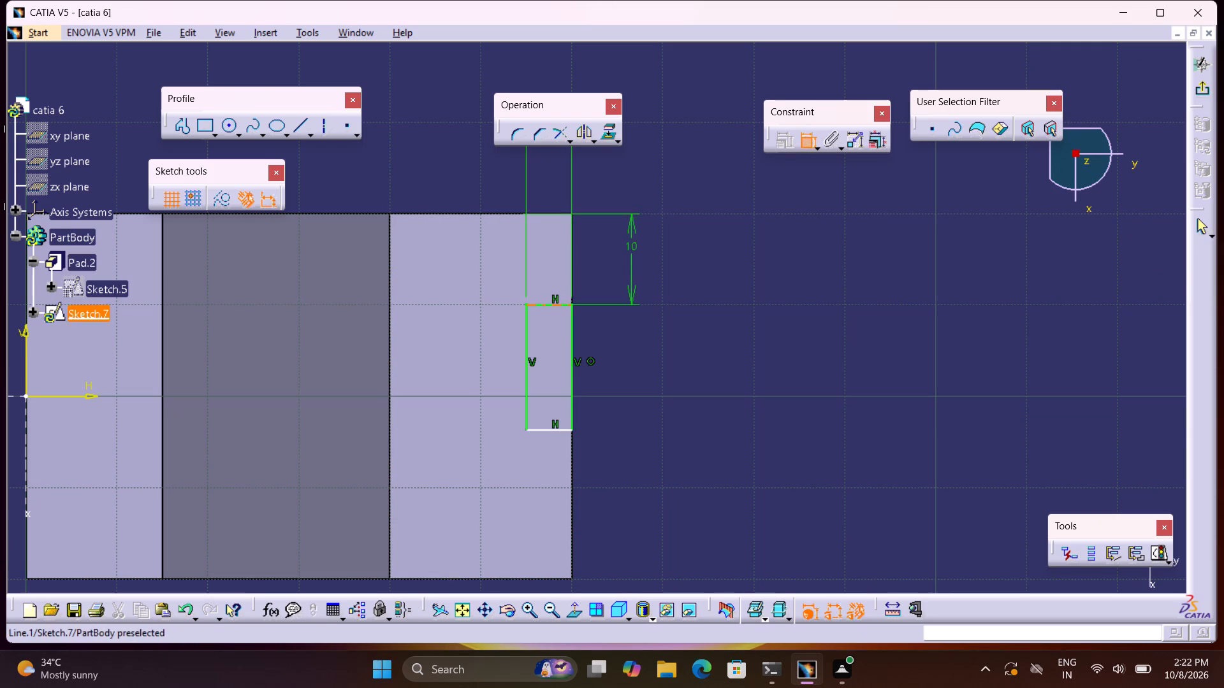
{"action": "left_click", "coordinate": [526, 341]}
{"action": "left_click", "coordinate": [734, 330]}
{"action": "double_click", "coordinate": [745, 323]}
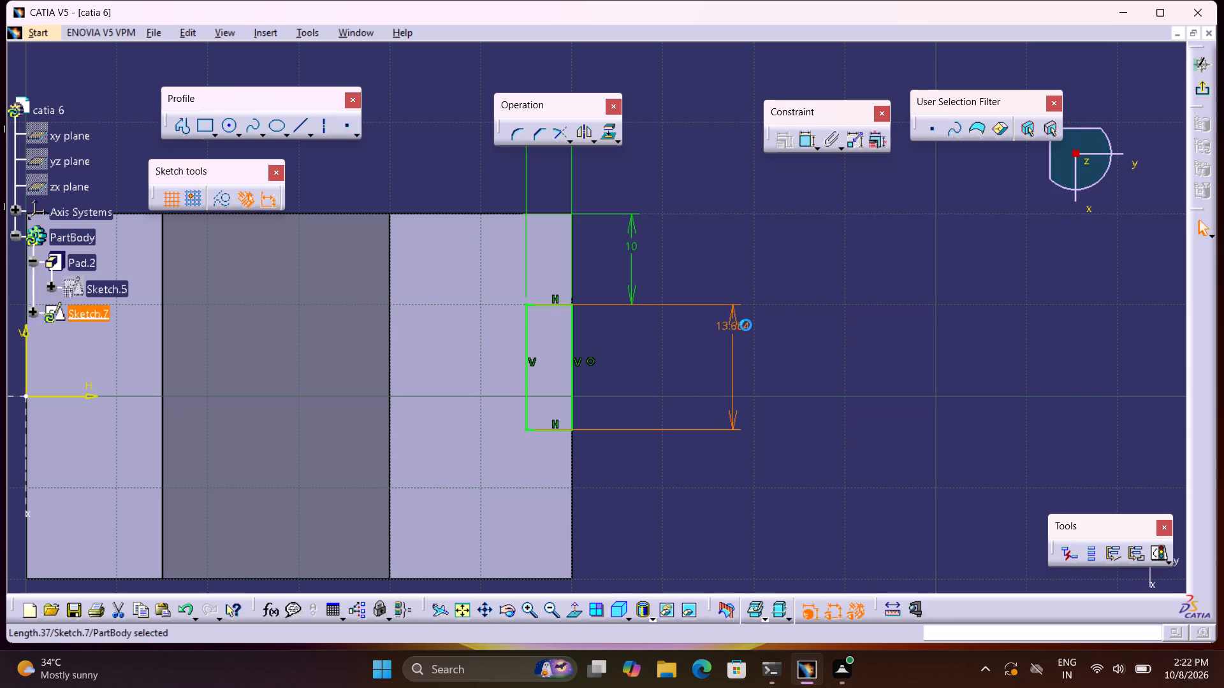
{"action": "double_click", "coordinate": [746, 325]}
{"action": "key", "text": "2"}
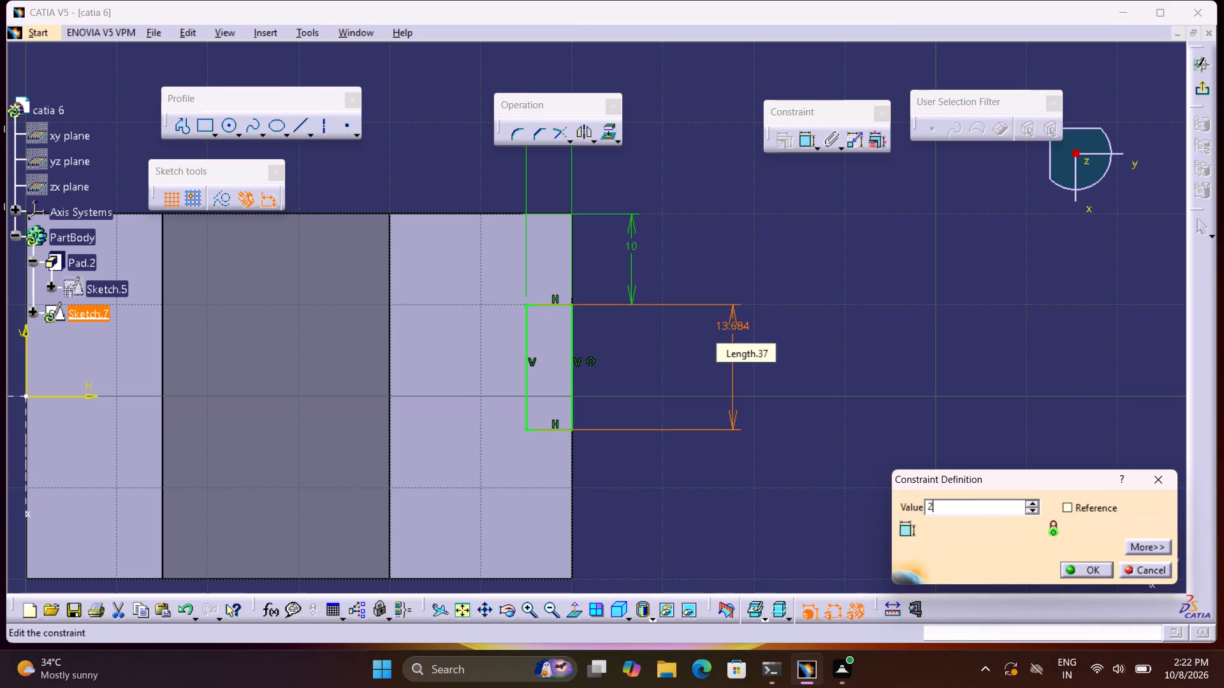
{"action": "key", "text": "0"}
{"action": "key", "text": "Return"}
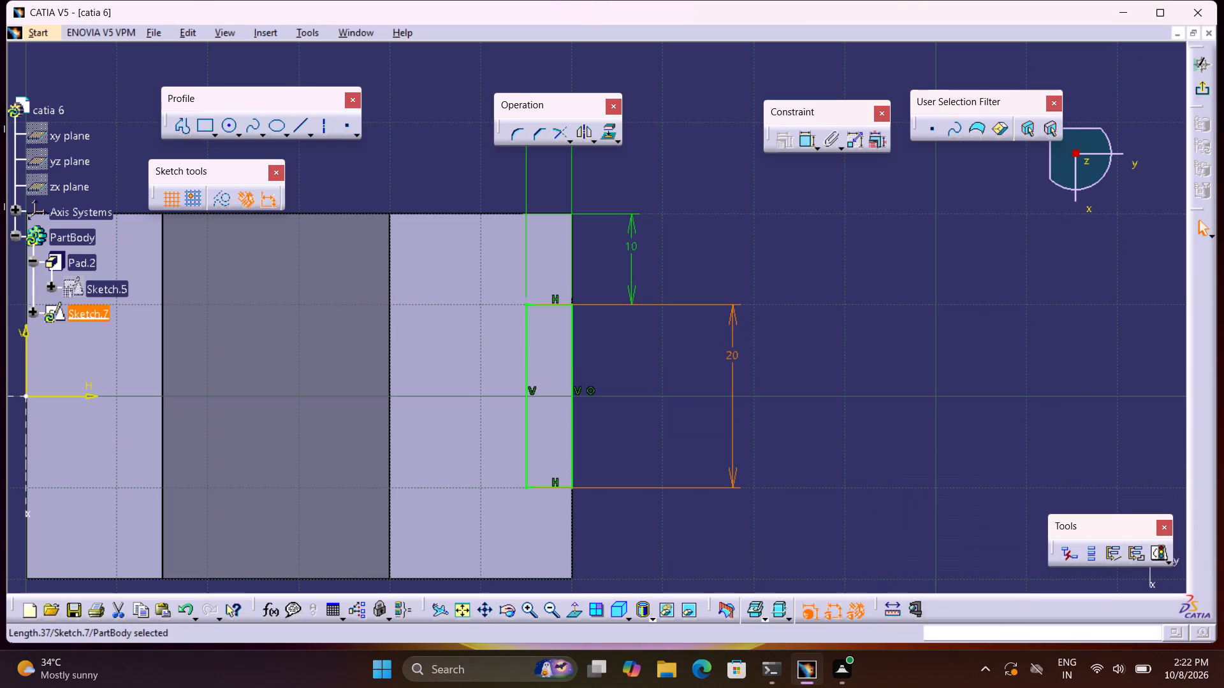
{"action": "left_click", "coordinate": [1198, 80]}
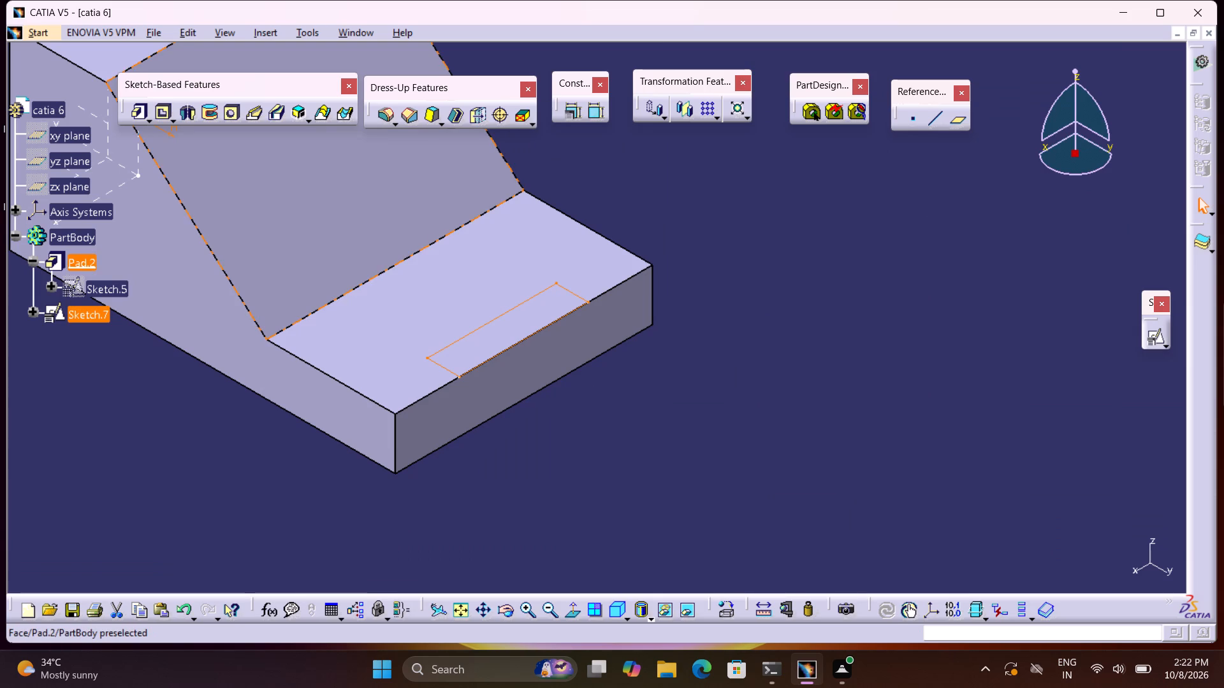
Cut a pocket from the rectangle sketch with a dimension depth of 20 mm.
{"action": "left_click", "coordinate": [163, 117]}
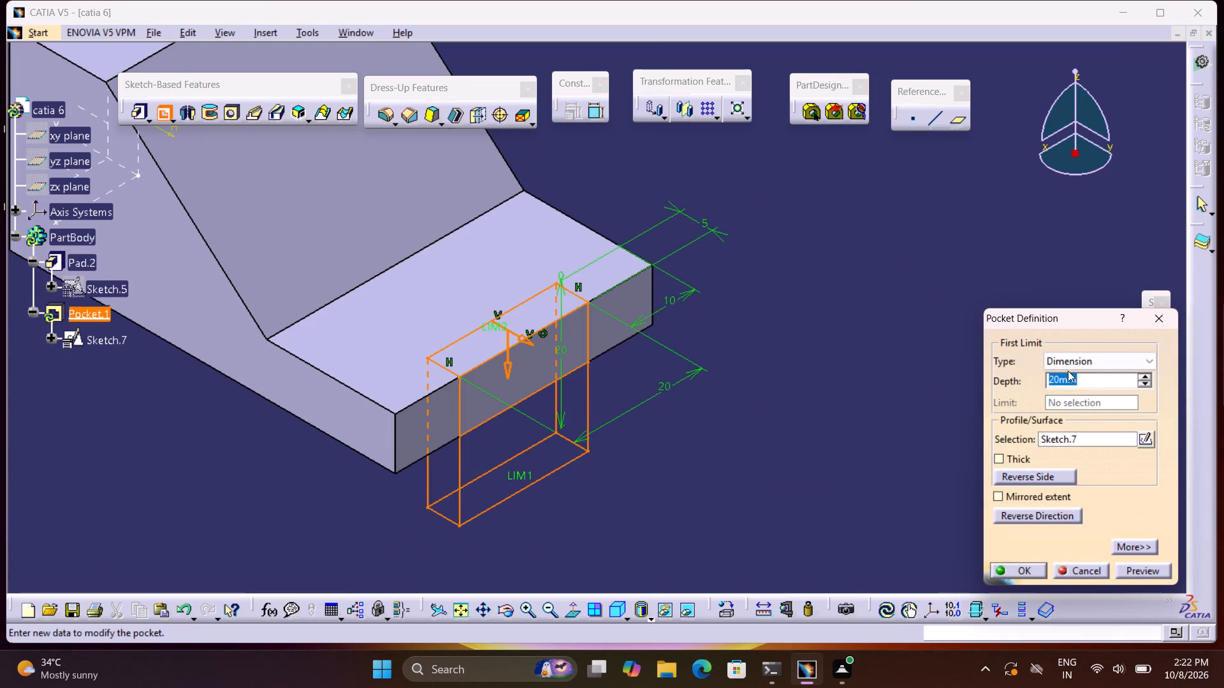
{"action": "left_click", "coordinate": [1034, 566]}
{"action": "left_click", "coordinate": [881, 406]}
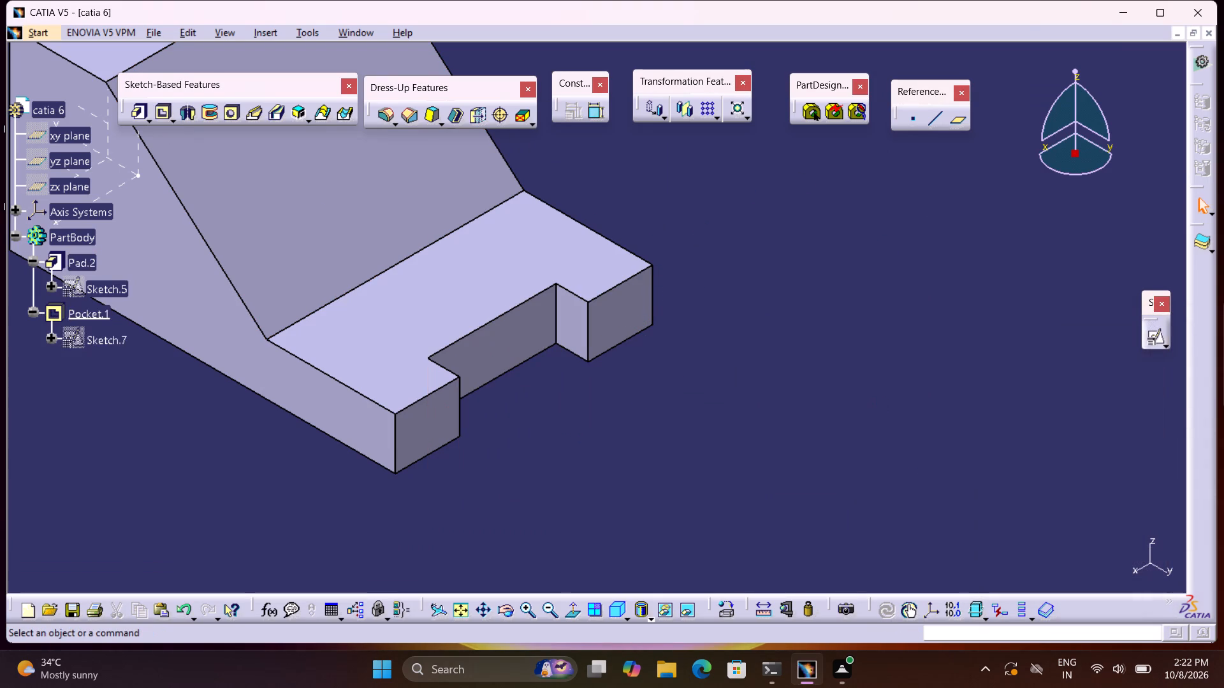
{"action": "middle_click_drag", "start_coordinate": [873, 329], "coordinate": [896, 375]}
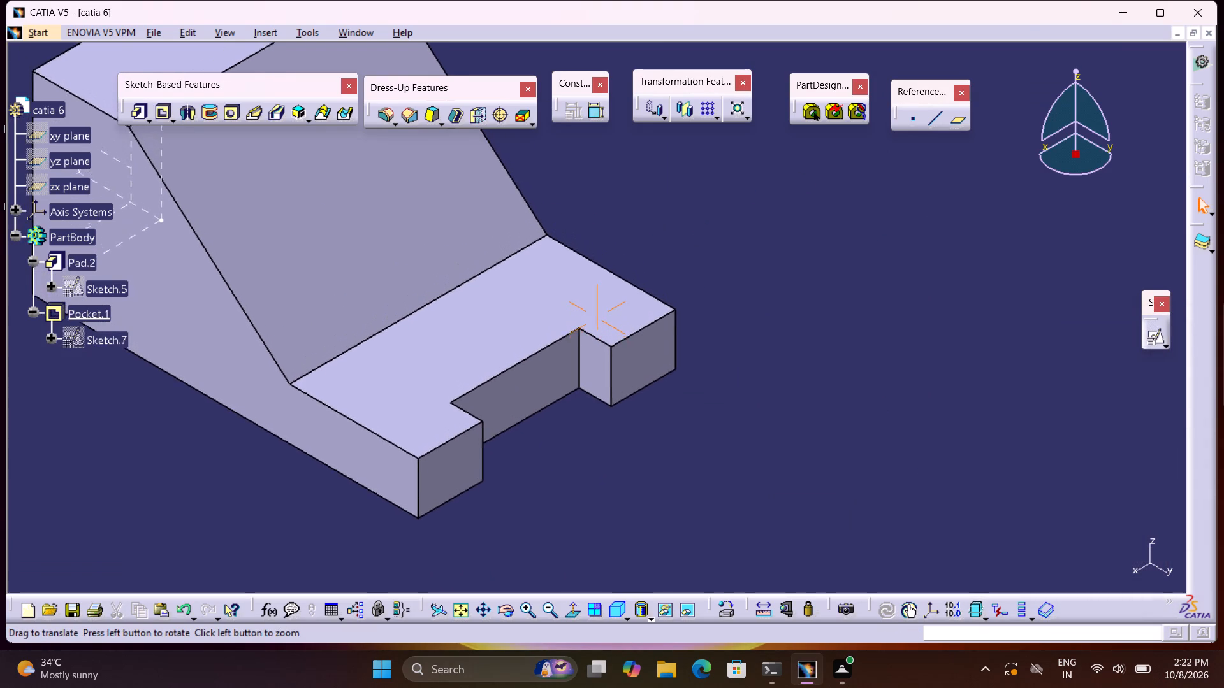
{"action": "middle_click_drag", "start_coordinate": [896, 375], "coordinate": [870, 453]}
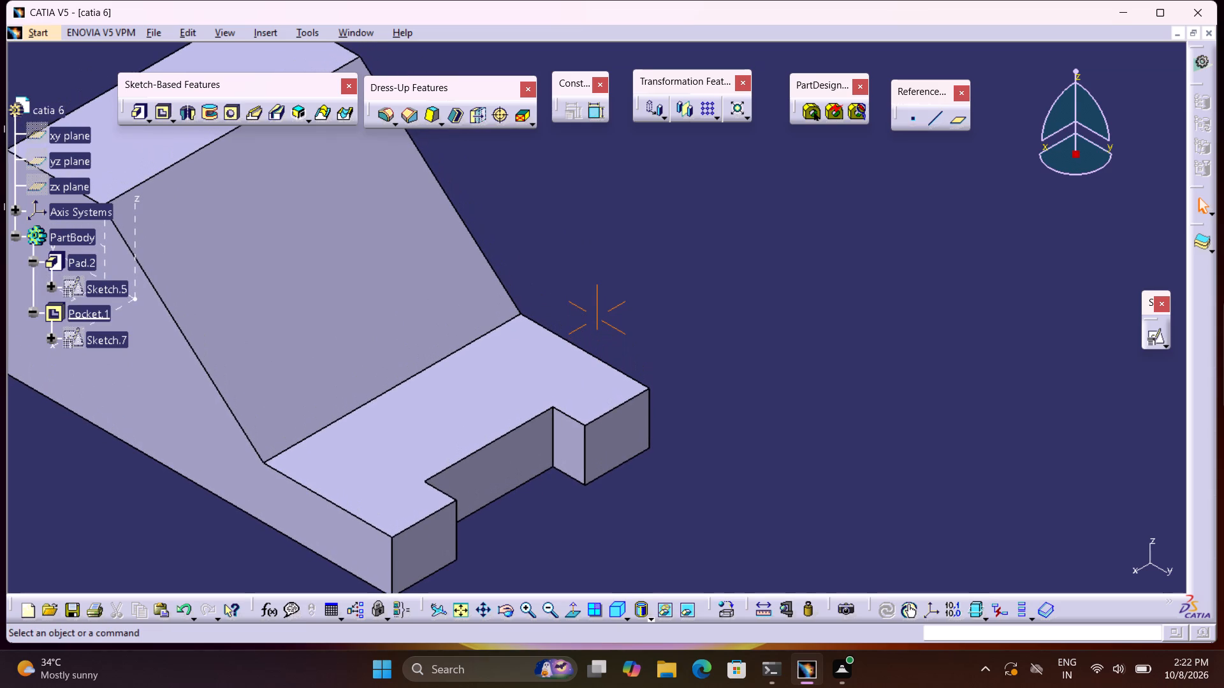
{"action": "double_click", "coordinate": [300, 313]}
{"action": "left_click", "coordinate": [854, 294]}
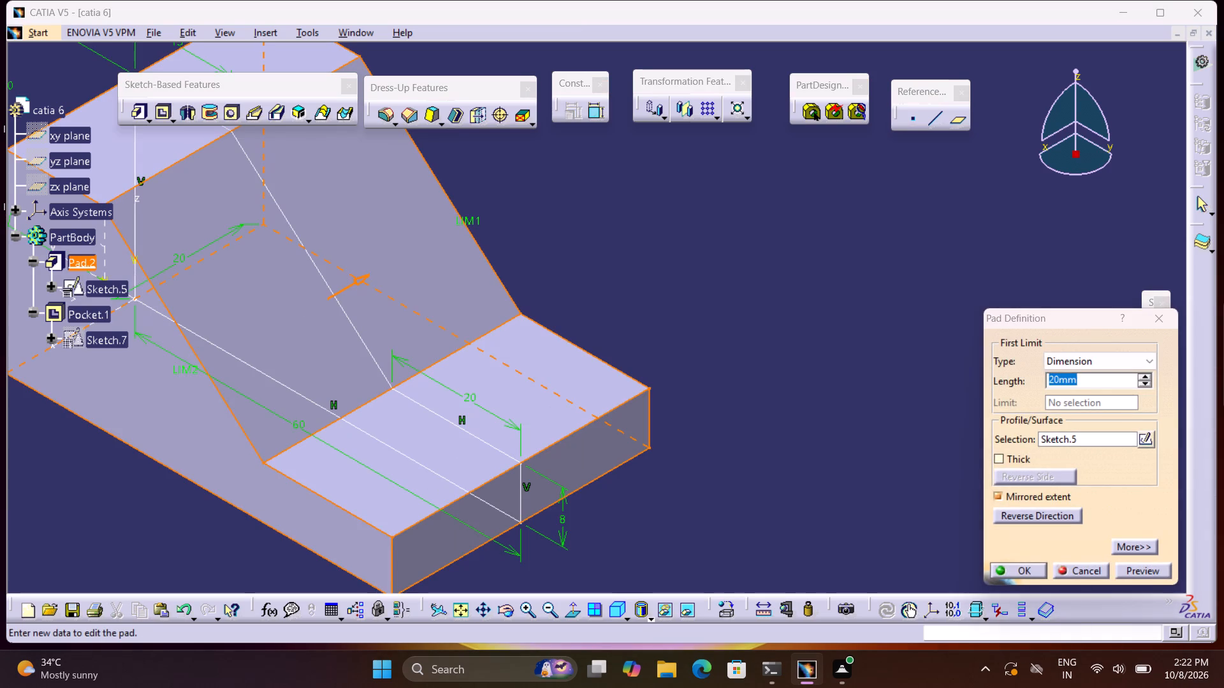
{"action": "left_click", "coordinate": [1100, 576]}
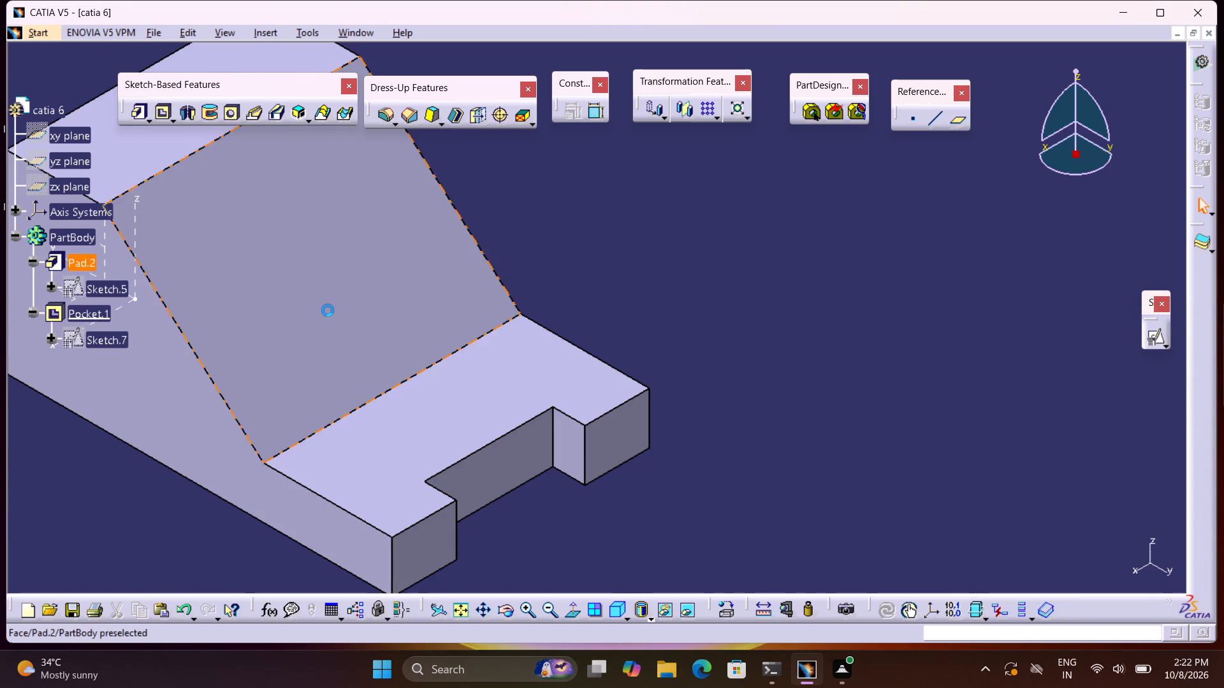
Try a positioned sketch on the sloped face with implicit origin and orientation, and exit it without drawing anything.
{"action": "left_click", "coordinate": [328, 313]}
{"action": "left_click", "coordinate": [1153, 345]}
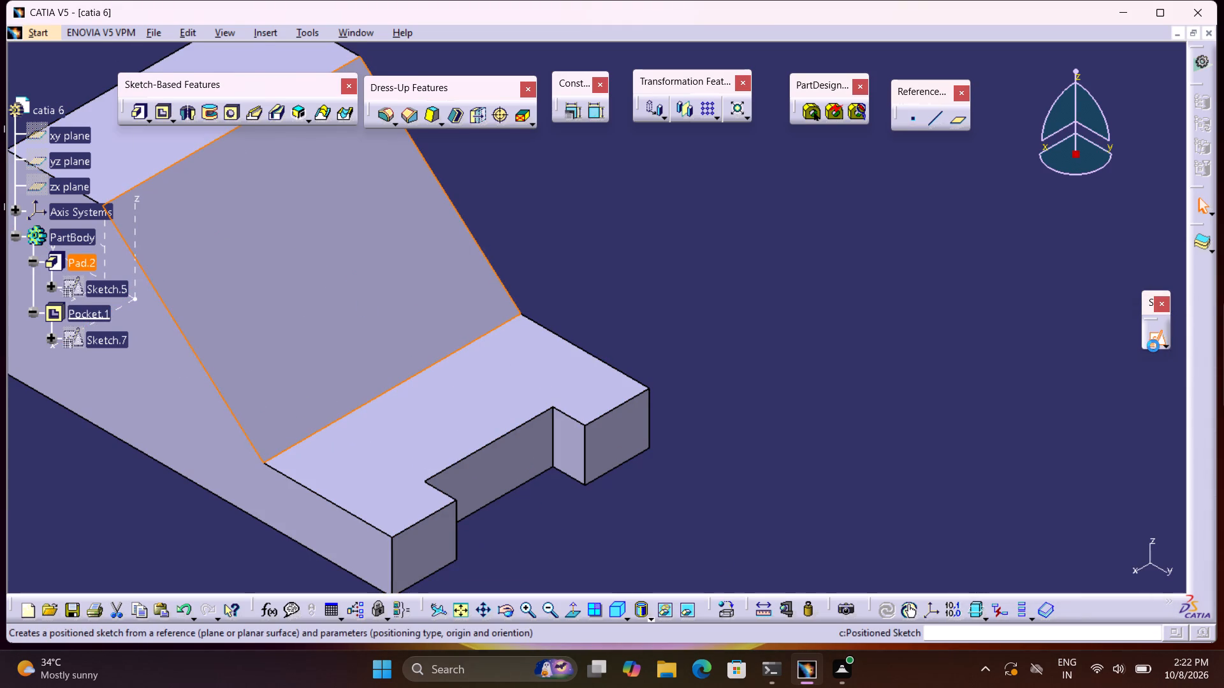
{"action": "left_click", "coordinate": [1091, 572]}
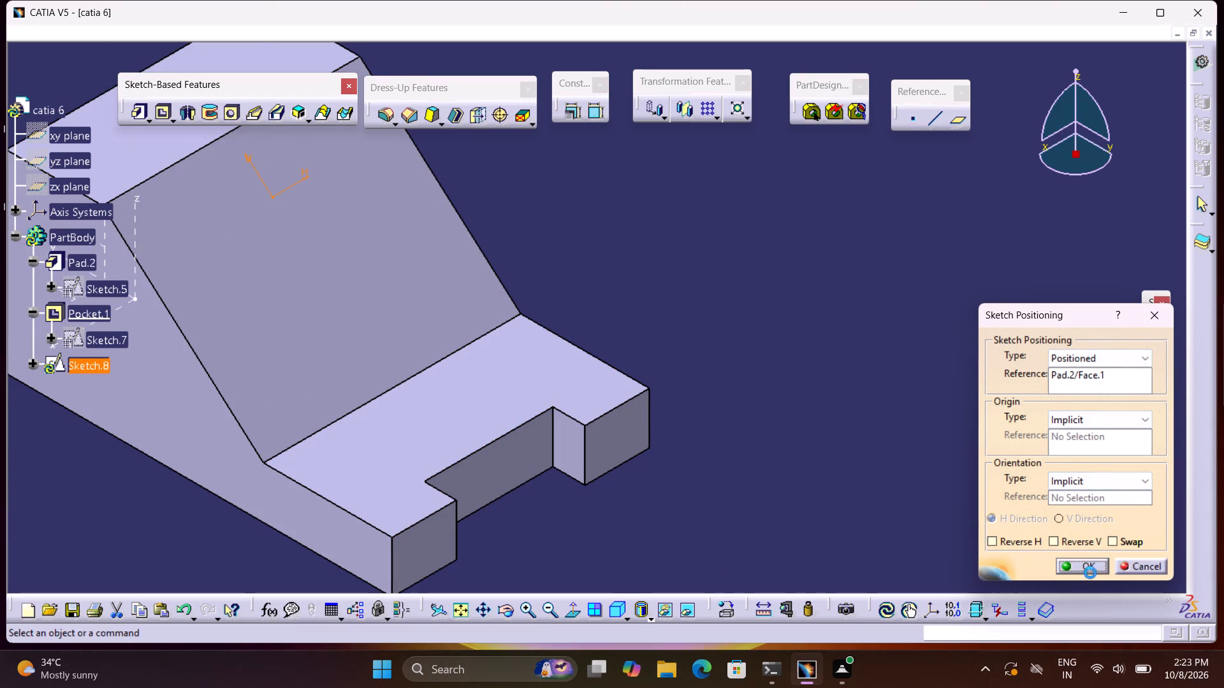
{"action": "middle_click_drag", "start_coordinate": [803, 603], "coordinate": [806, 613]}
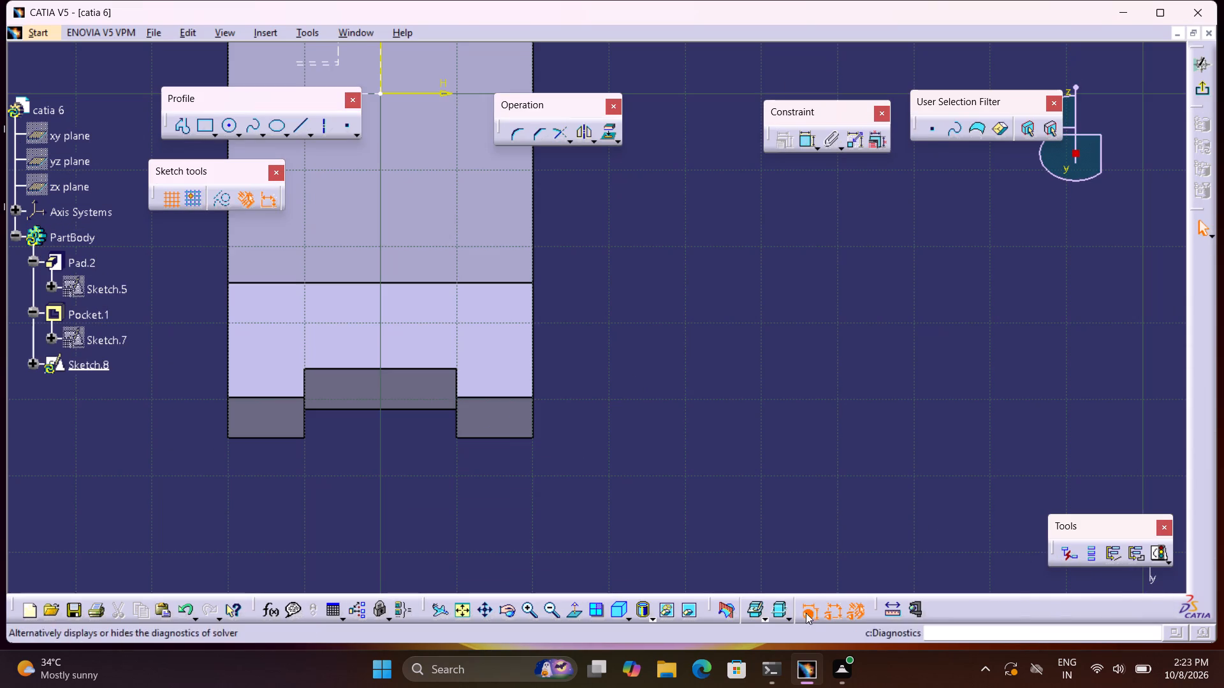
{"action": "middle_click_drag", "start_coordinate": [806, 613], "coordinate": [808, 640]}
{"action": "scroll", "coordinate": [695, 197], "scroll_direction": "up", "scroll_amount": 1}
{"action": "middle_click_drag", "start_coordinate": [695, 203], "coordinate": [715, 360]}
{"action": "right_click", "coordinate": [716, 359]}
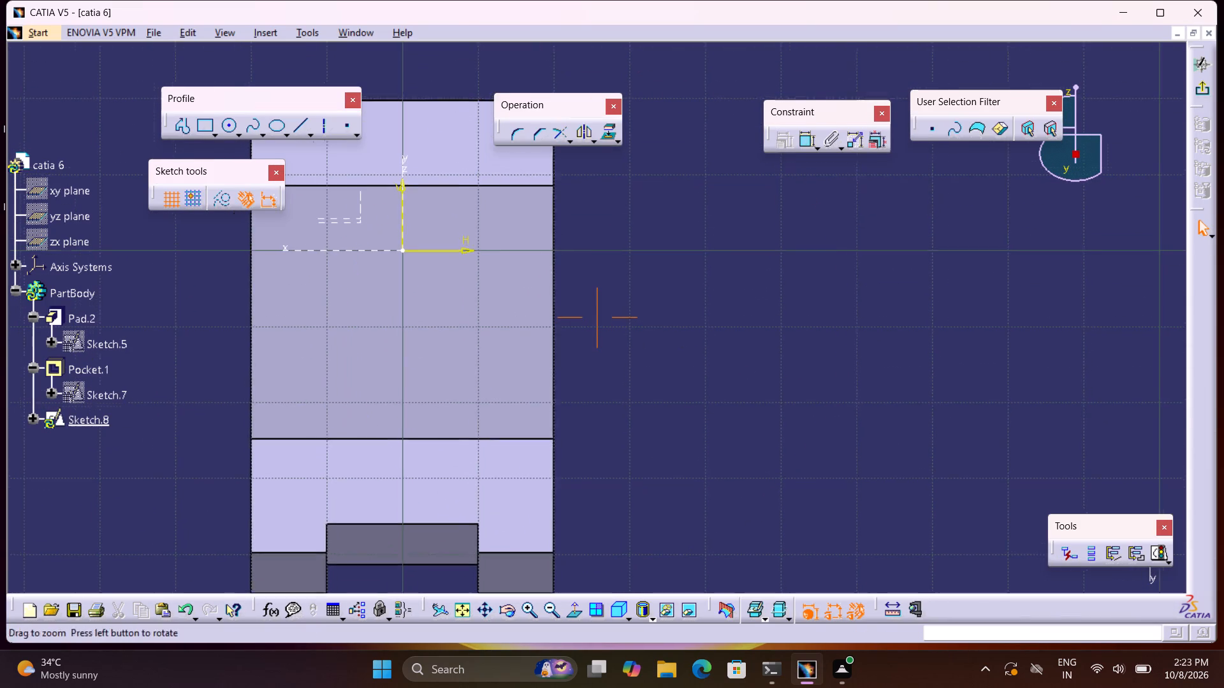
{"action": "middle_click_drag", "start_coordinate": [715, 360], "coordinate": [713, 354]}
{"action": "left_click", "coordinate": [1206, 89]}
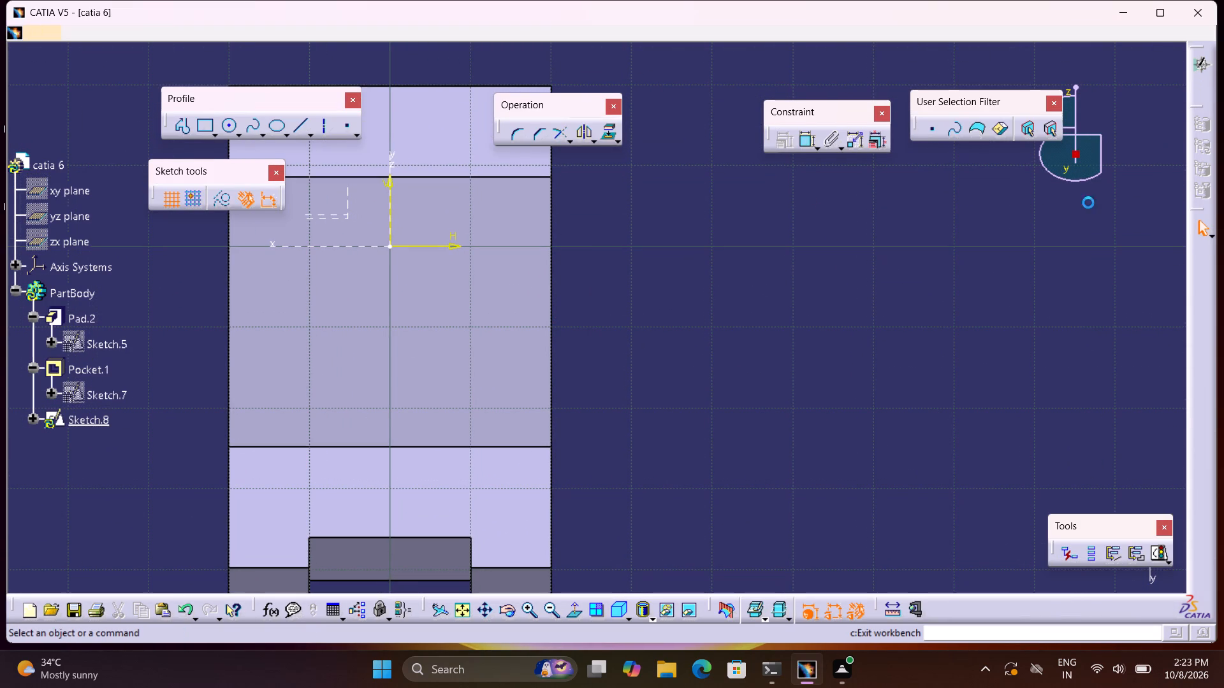
Start a positioned sketch on the vertical end face beside the notch, with implicit origin and orientation.
{"action": "left_click", "coordinate": [731, 535]}
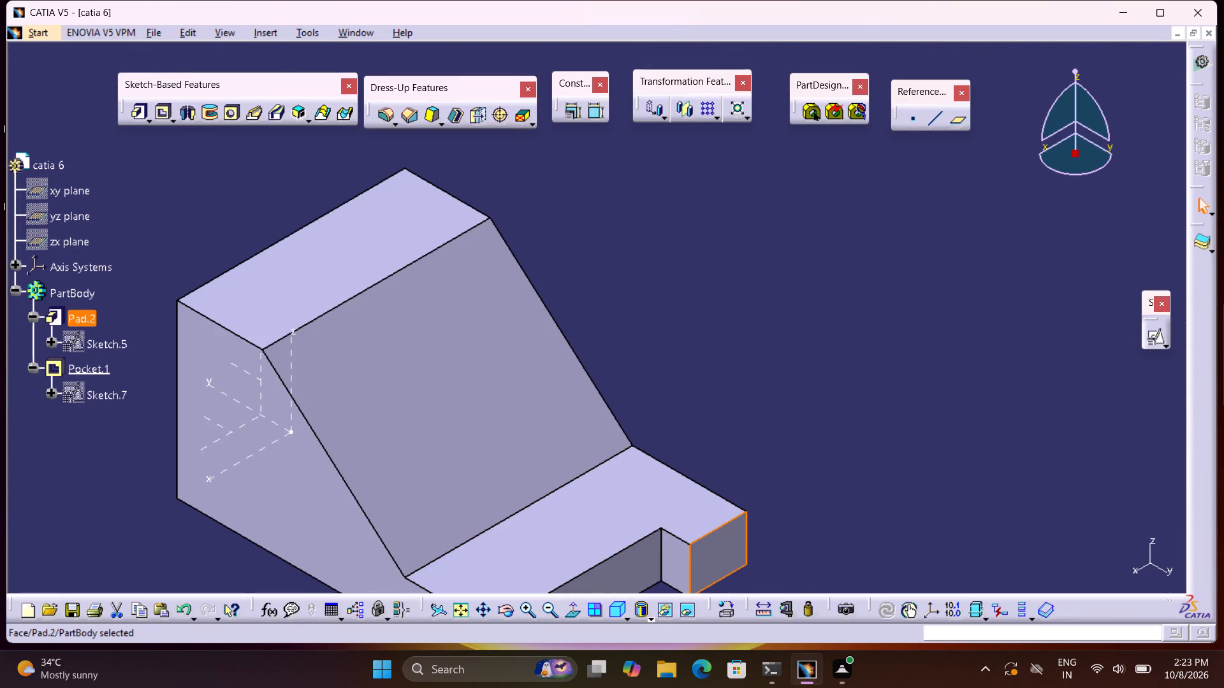
{"action": "left_click", "coordinate": [1160, 339]}
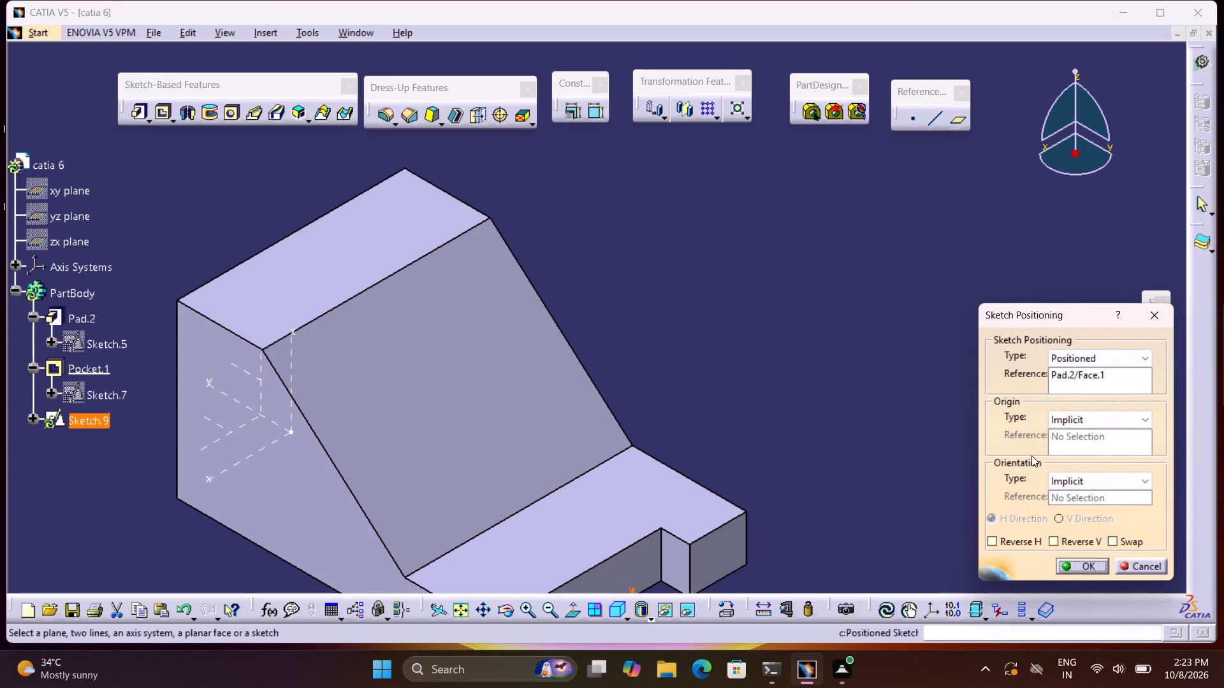
{"action": "scroll", "coordinate": [726, 359], "scroll_direction": "down", "scroll_amount": 1}
{"action": "middle_click_drag", "start_coordinate": [726, 358], "coordinate": [718, 250]}
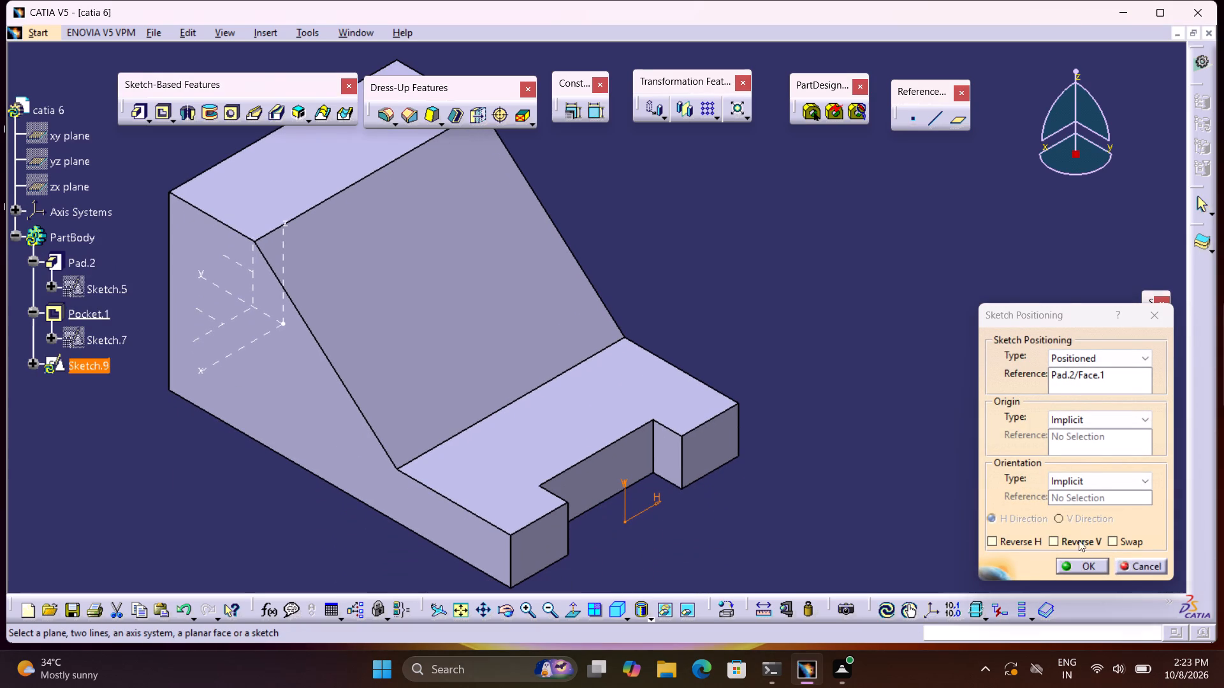
{"action": "left_click", "coordinate": [1093, 564]}
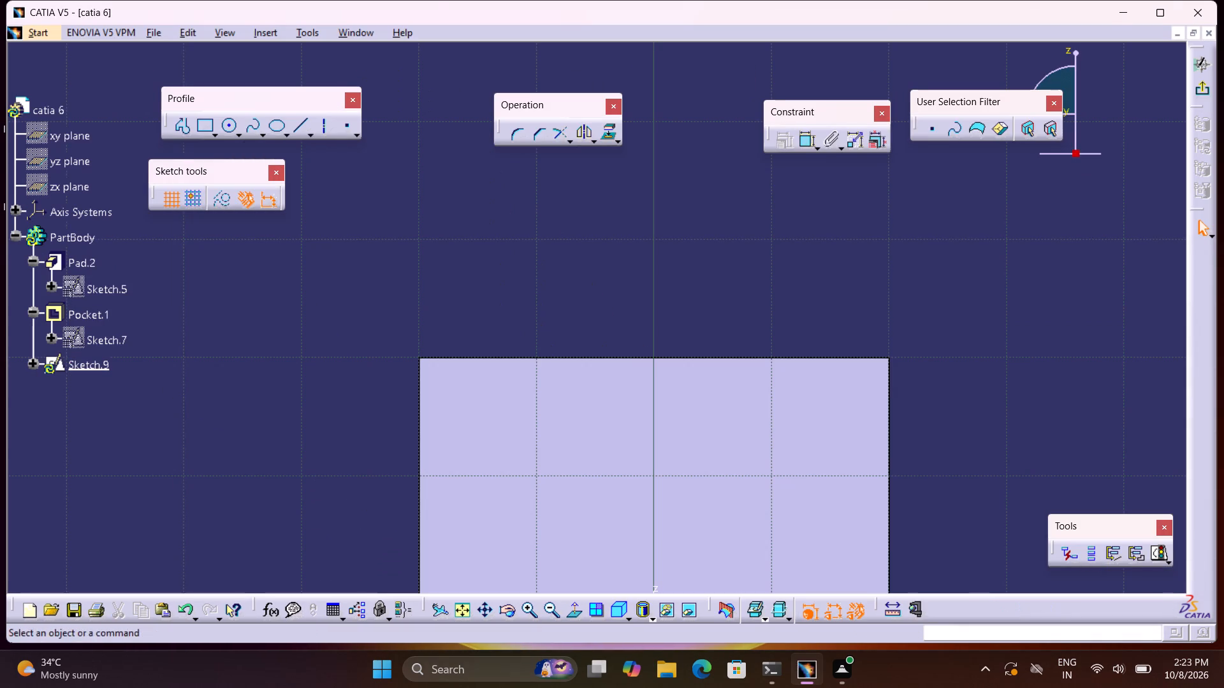
Draw a closed inverted-T profile with a base about 18 by 4.5 mm and a stem about 7.4 mm wide reaching the block's top edge.
{"action": "middle_click_drag", "start_coordinate": [1033, 535], "coordinate": [972, 313]}
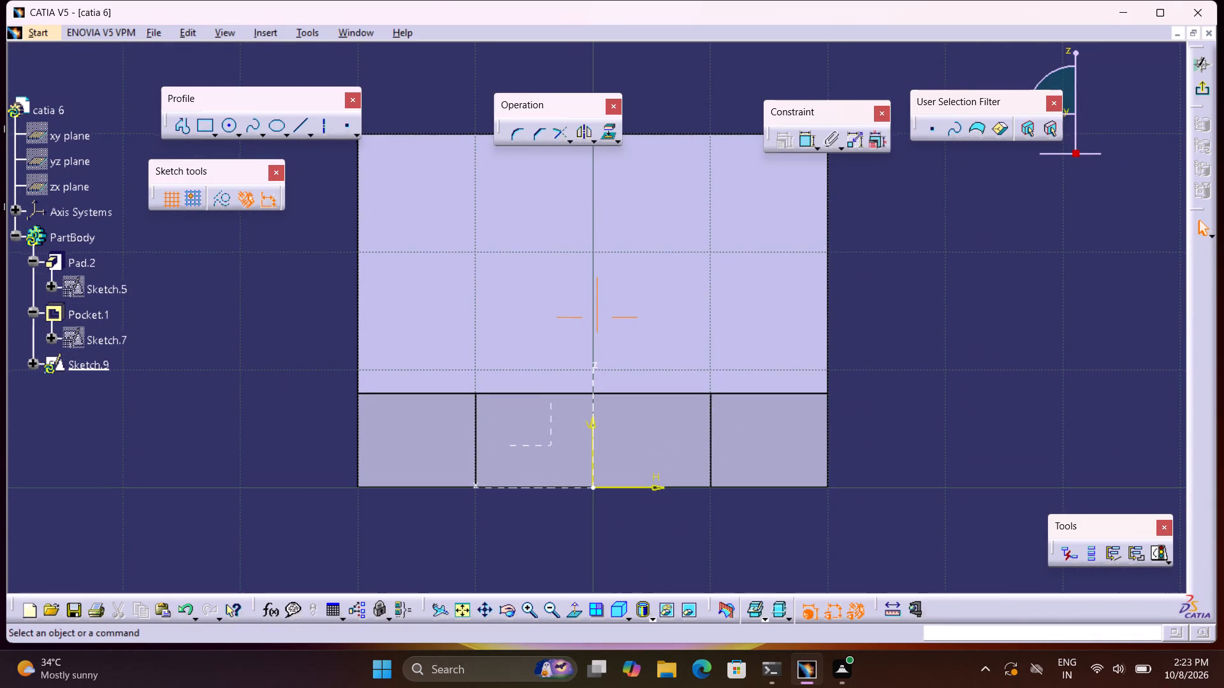
{"action": "middle_click_drag", "start_coordinate": [972, 313], "coordinate": [972, 313]}
{"action": "middle_click", "coordinate": [972, 313]}
{"action": "middle_click_drag", "start_coordinate": [676, 353], "coordinate": [737, 376]}
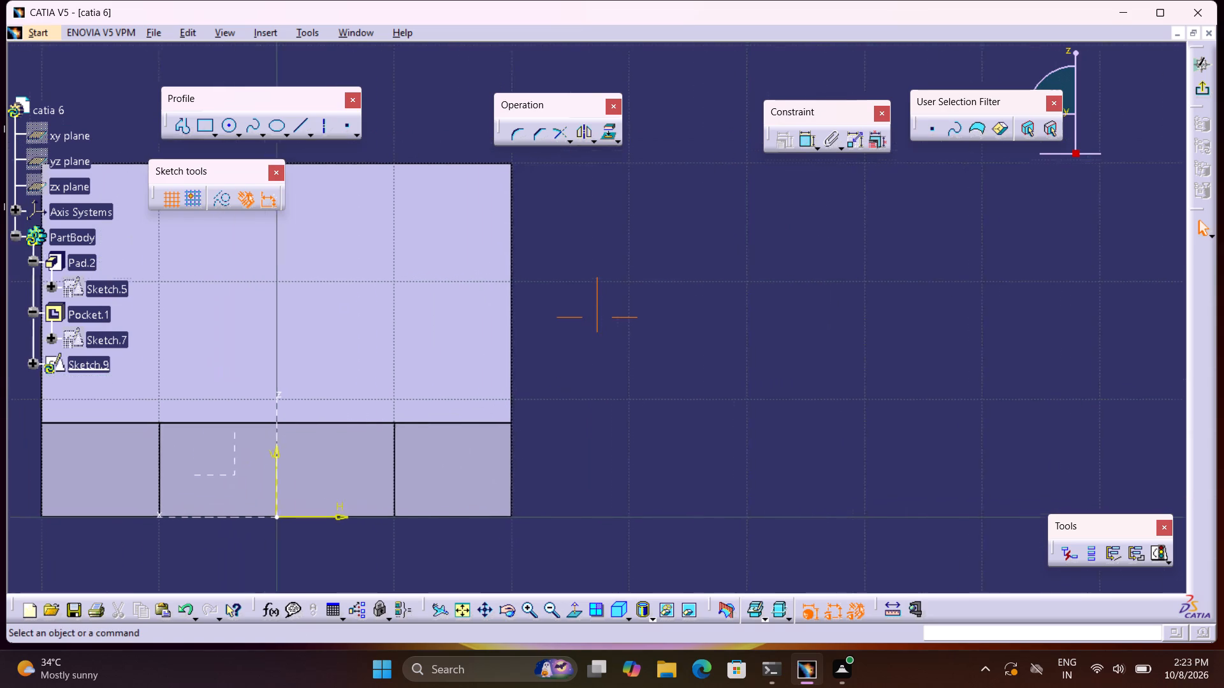
{"action": "middle_click_drag", "start_coordinate": [737, 376], "coordinate": [943, 368]}
{"action": "middle_click", "coordinate": [943, 368]}
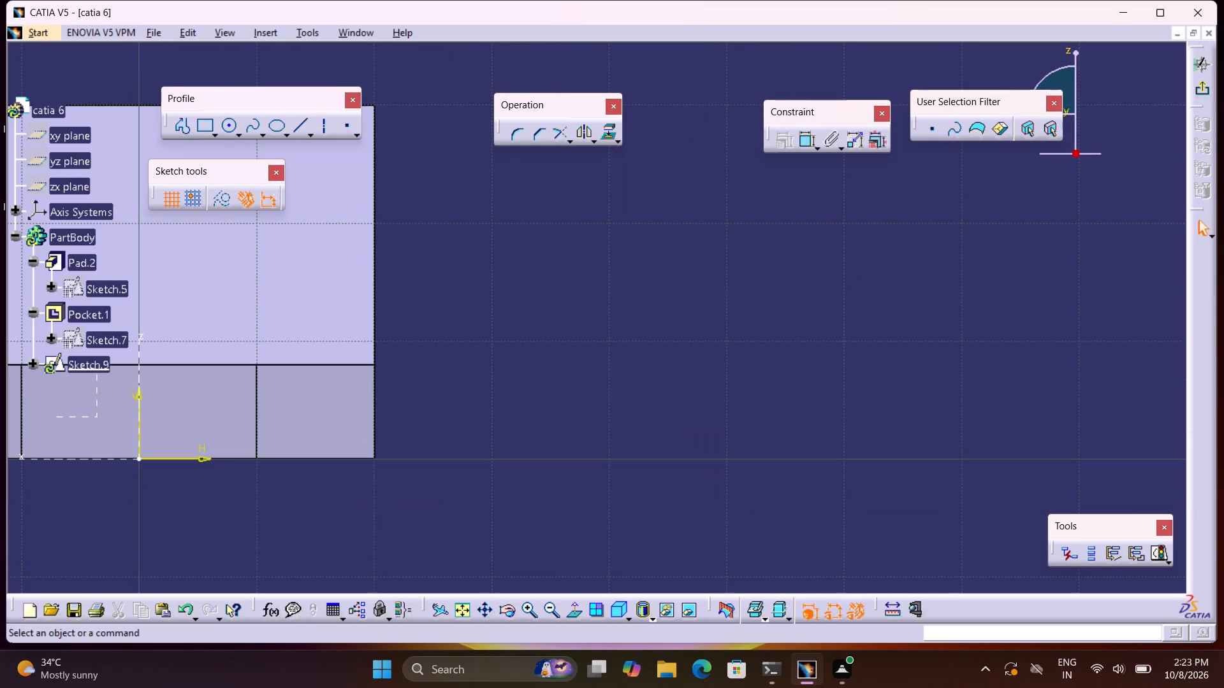
{"action": "middle_click_drag", "start_coordinate": [478, 387], "coordinate": [887, 394]}
{"action": "middle_click_drag", "start_coordinate": [565, 327], "coordinate": [578, 370]}
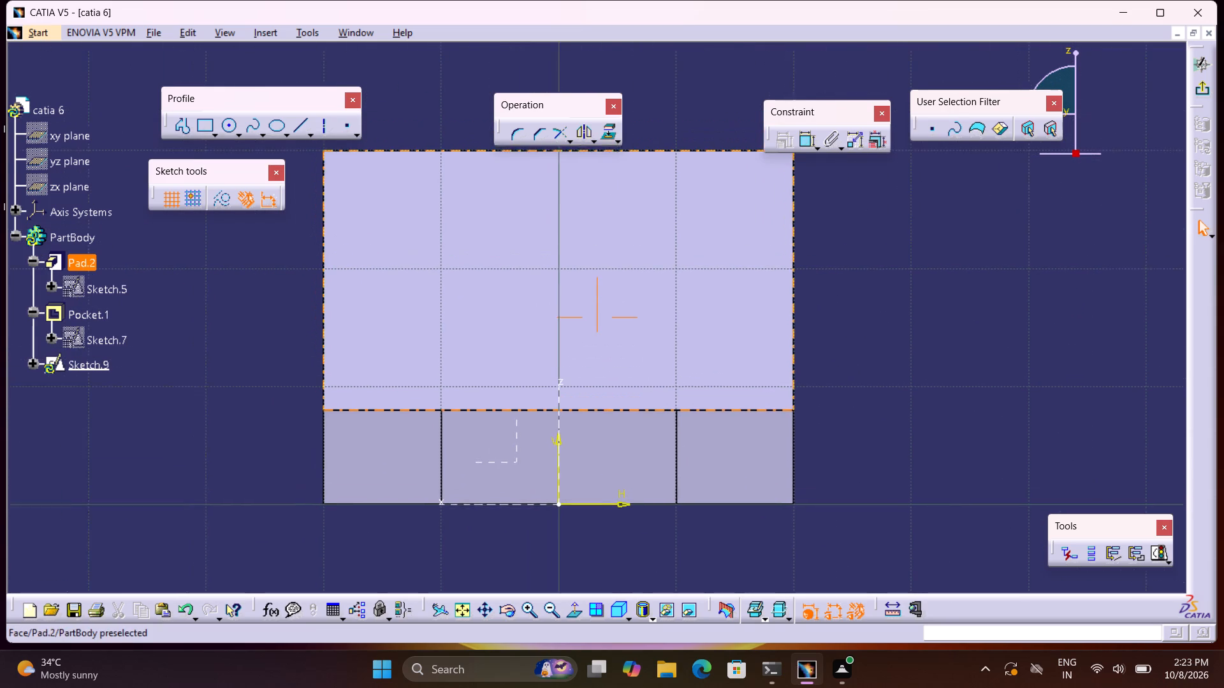
{"action": "middle_click_drag", "start_coordinate": [578, 370], "coordinate": [574, 346]}
{"action": "right_click", "coordinate": [582, 383]}
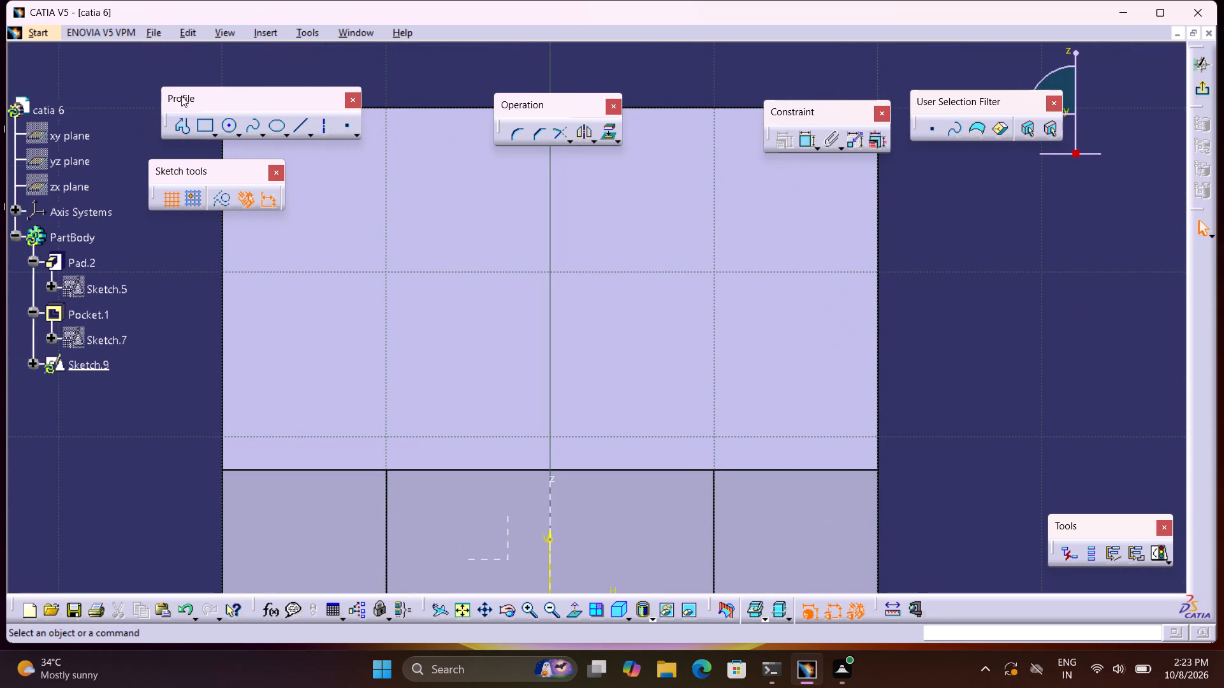
{"action": "left_click", "coordinate": [207, 127]}
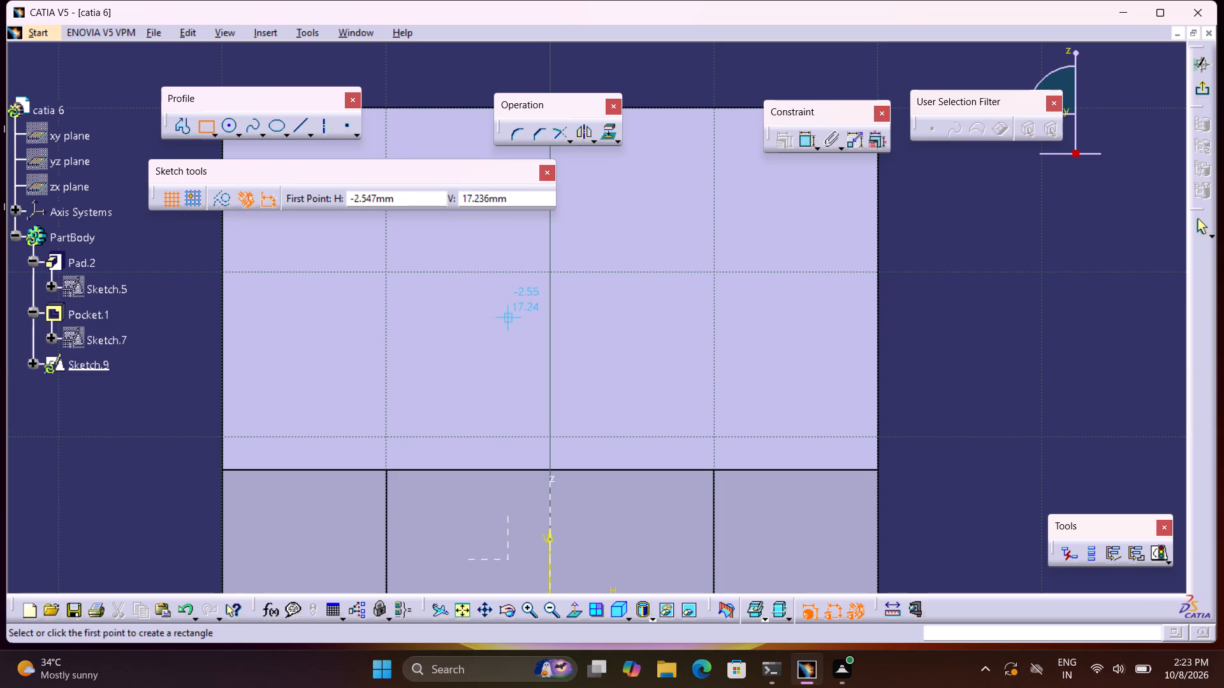
{"action": "left_click", "coordinate": [177, 130]}
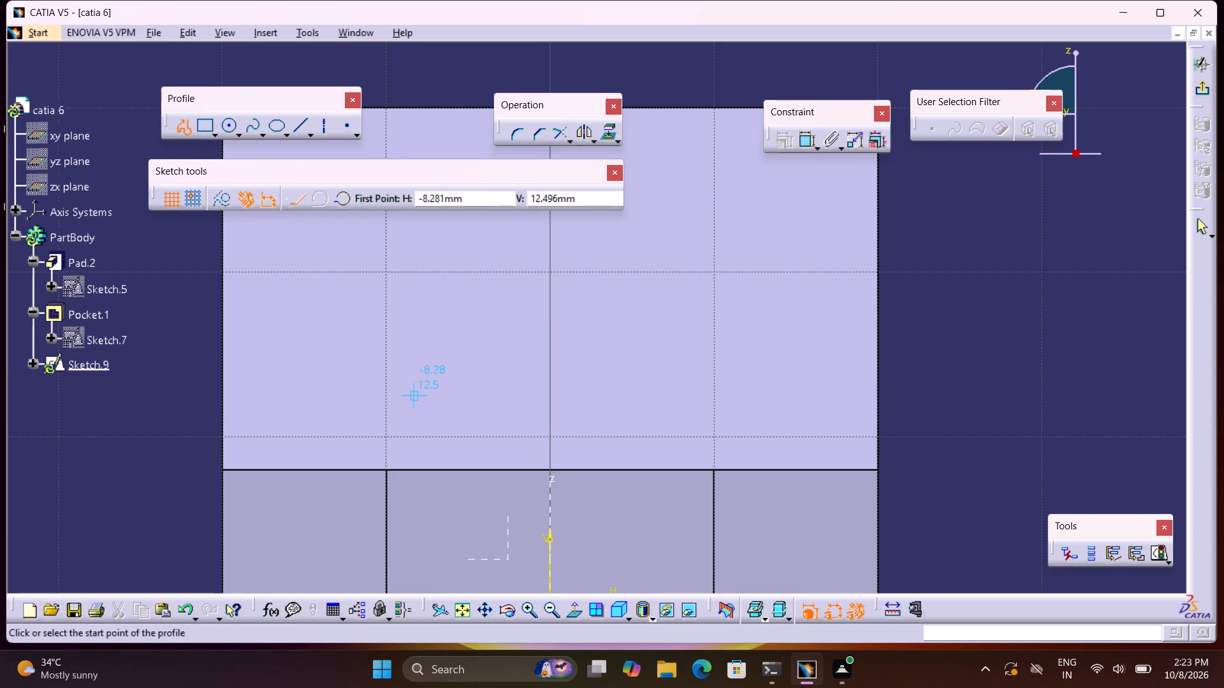
{"action": "left_click", "coordinate": [412, 395]}
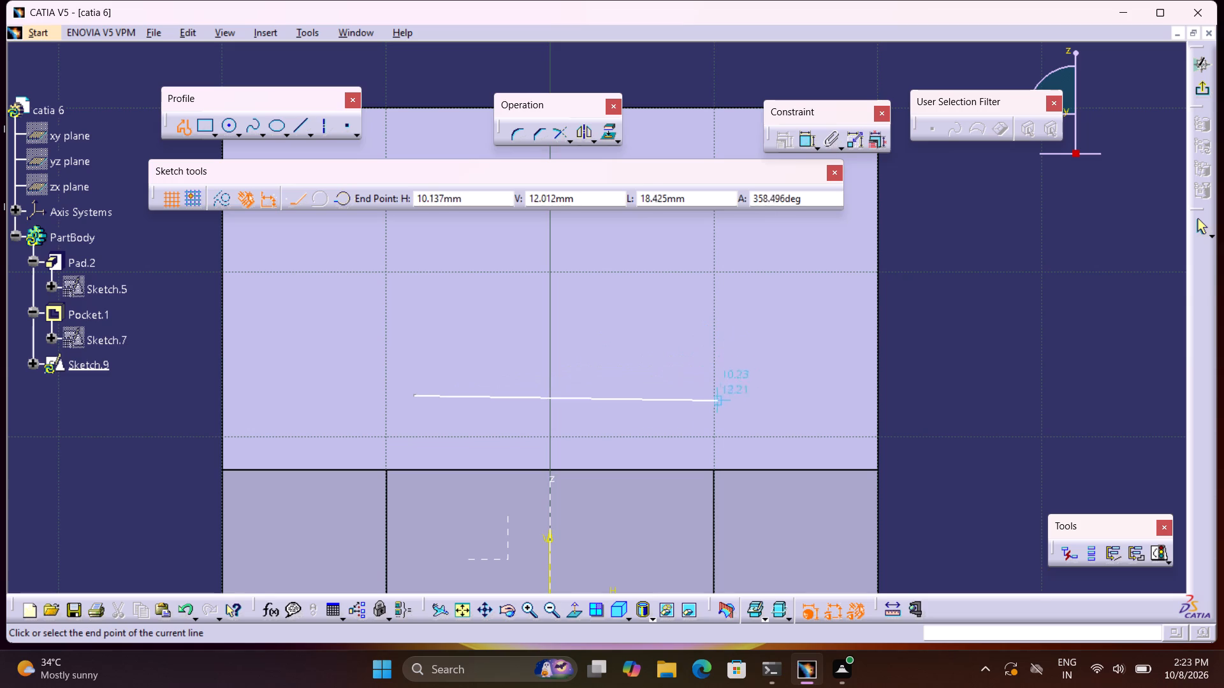
{"action": "left_click", "coordinate": [713, 398]}
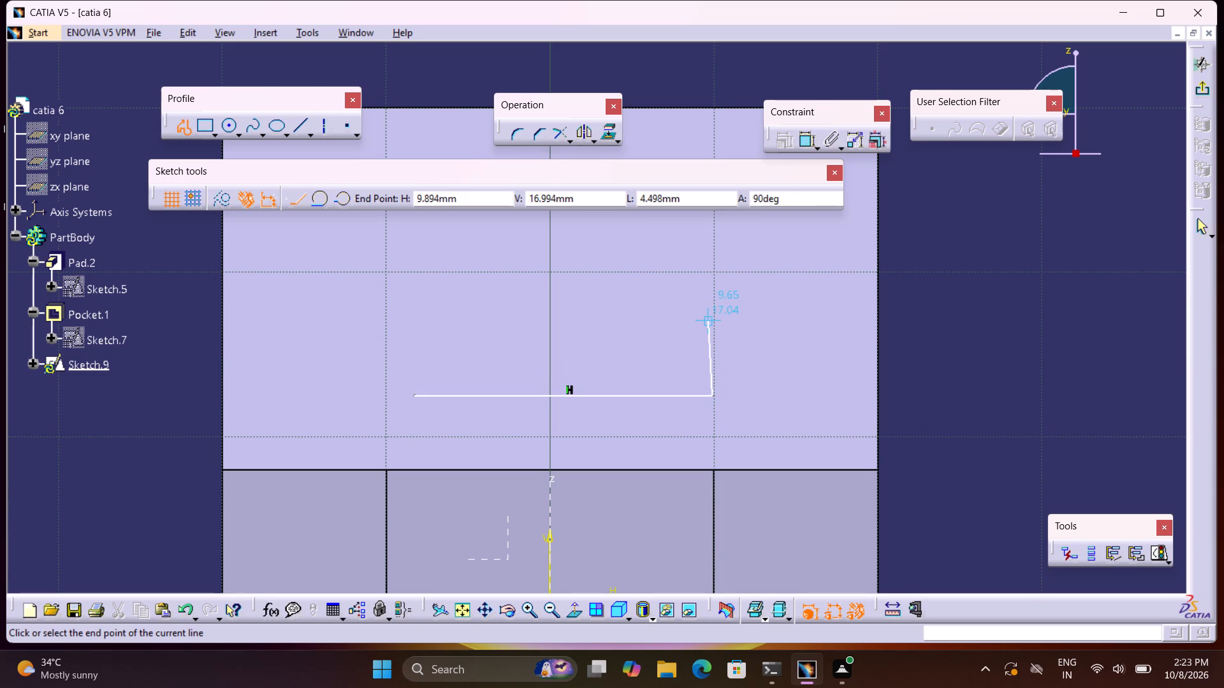
{"action": "left_click", "coordinate": [714, 322]}
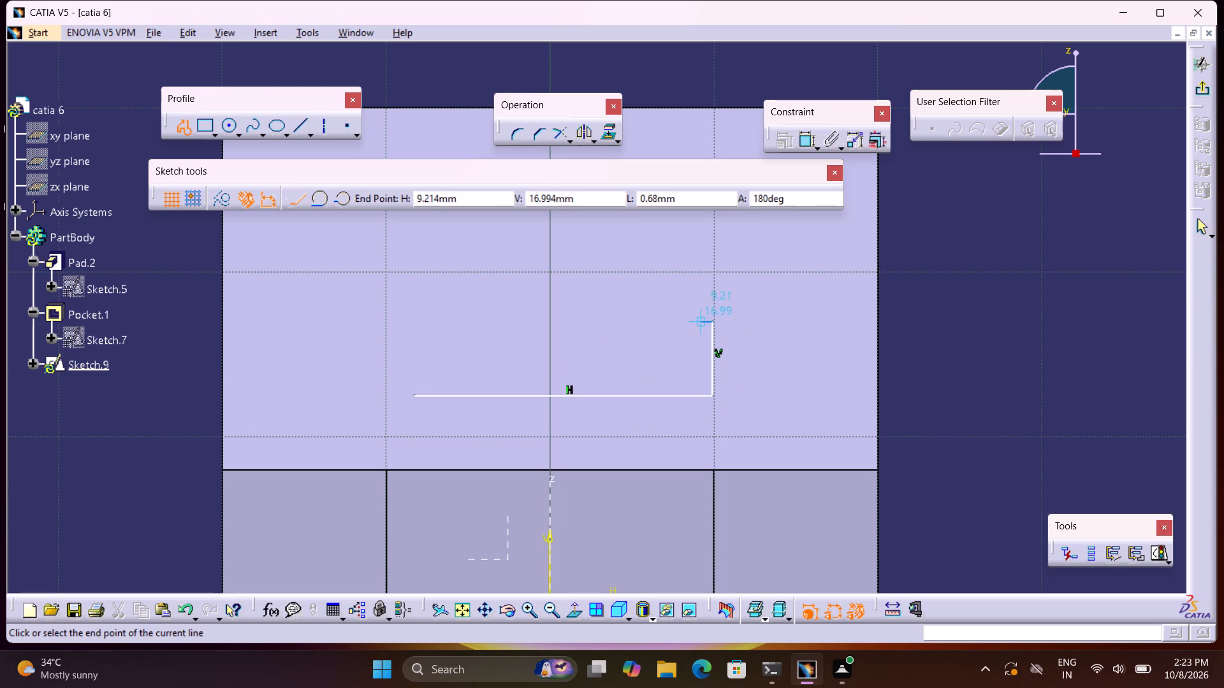
{"action": "left_click", "coordinate": [623, 322]}
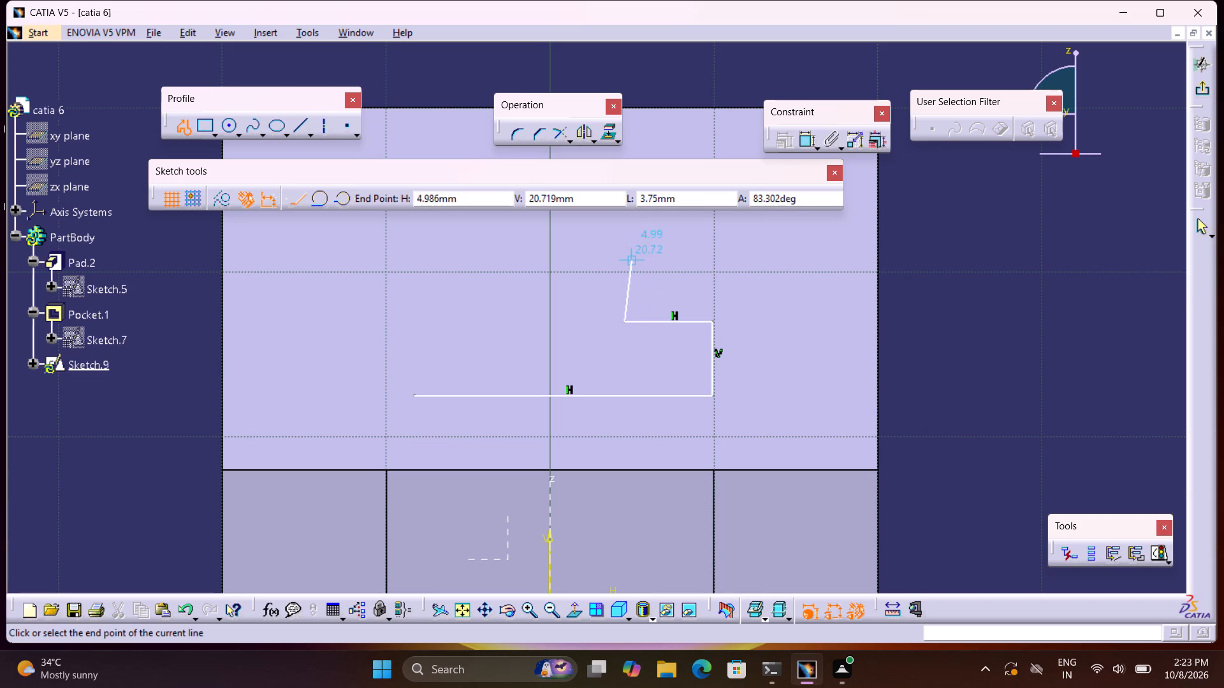
{"action": "middle_click_drag", "start_coordinate": [632, 265], "coordinate": [646, 440]}
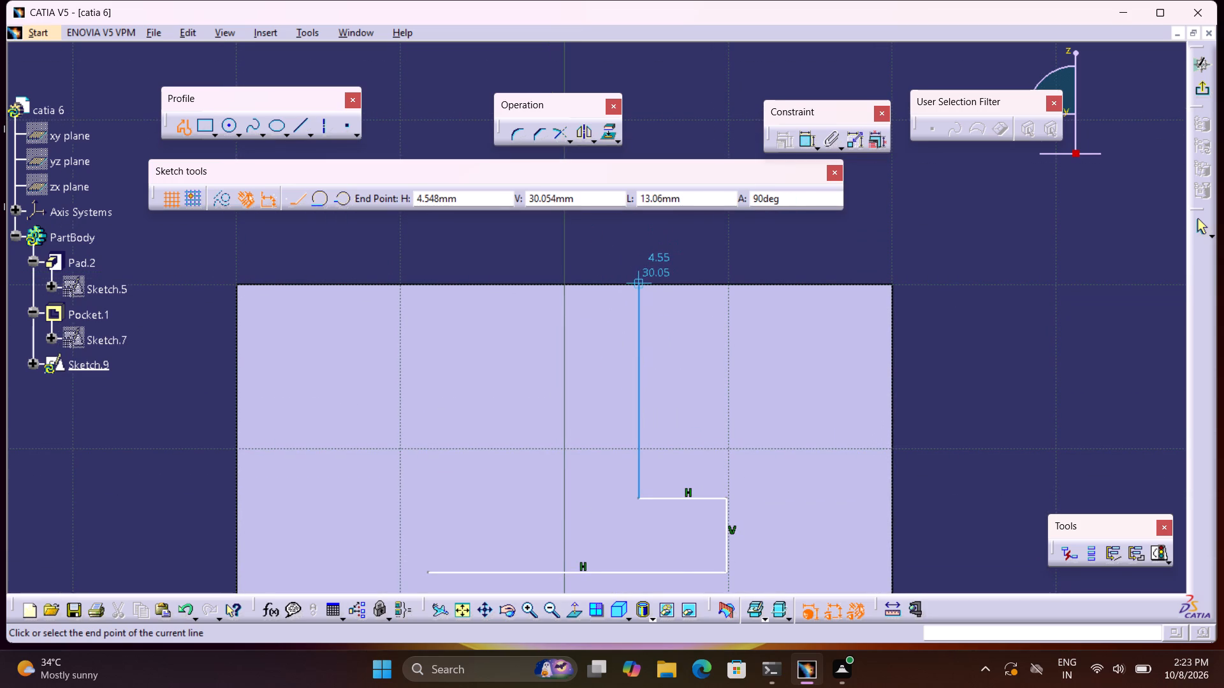
{"action": "left_click", "coordinate": [637, 285]}
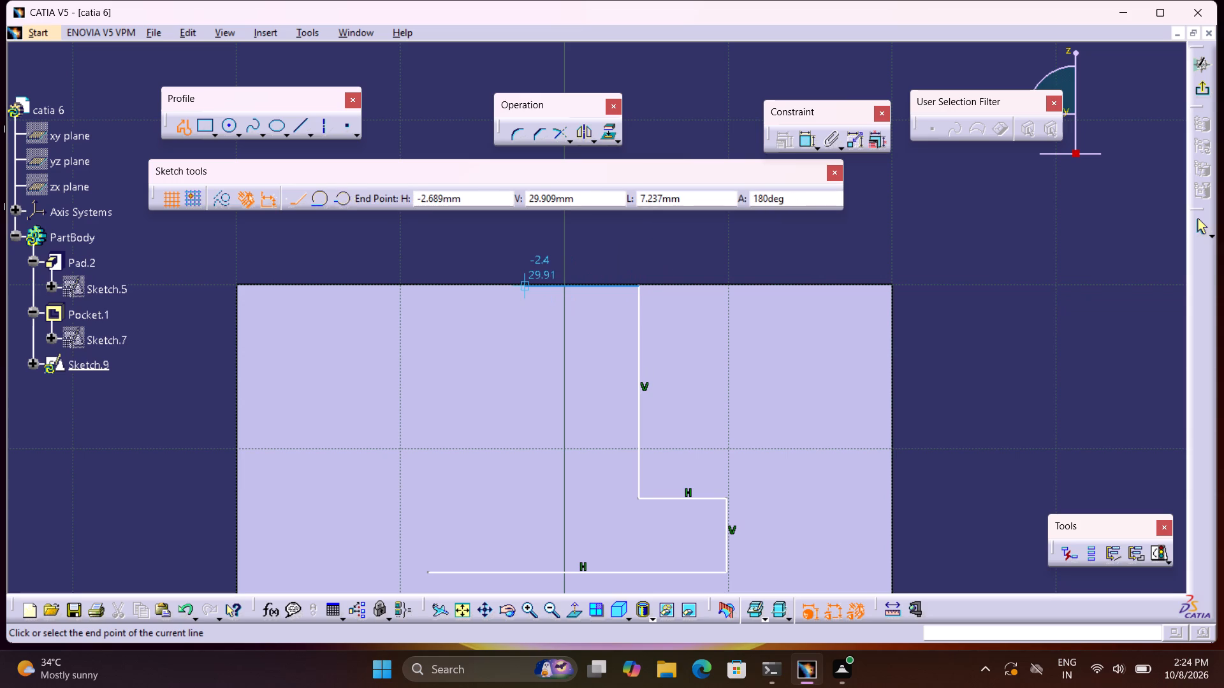
{"action": "left_click", "coordinate": [518, 283]}
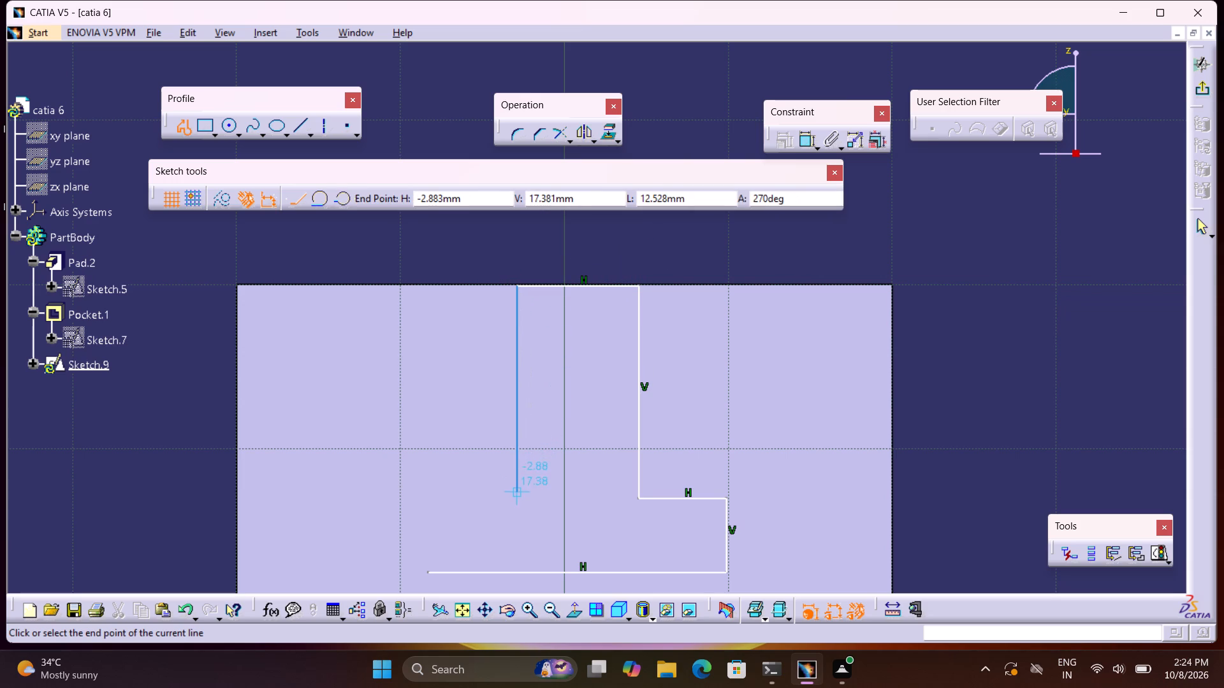
{"action": "left_click", "coordinate": [515, 500]}
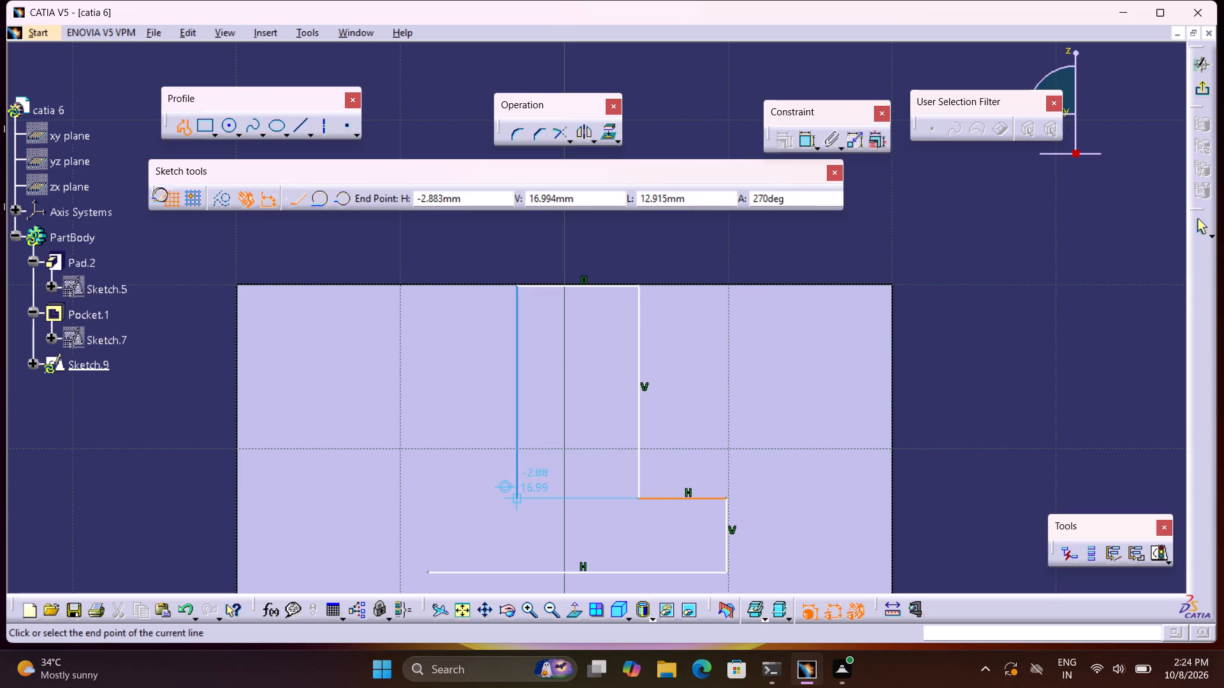
{"action": "left_click", "coordinate": [430, 503]}
{"action": "left_click", "coordinate": [429, 572]}
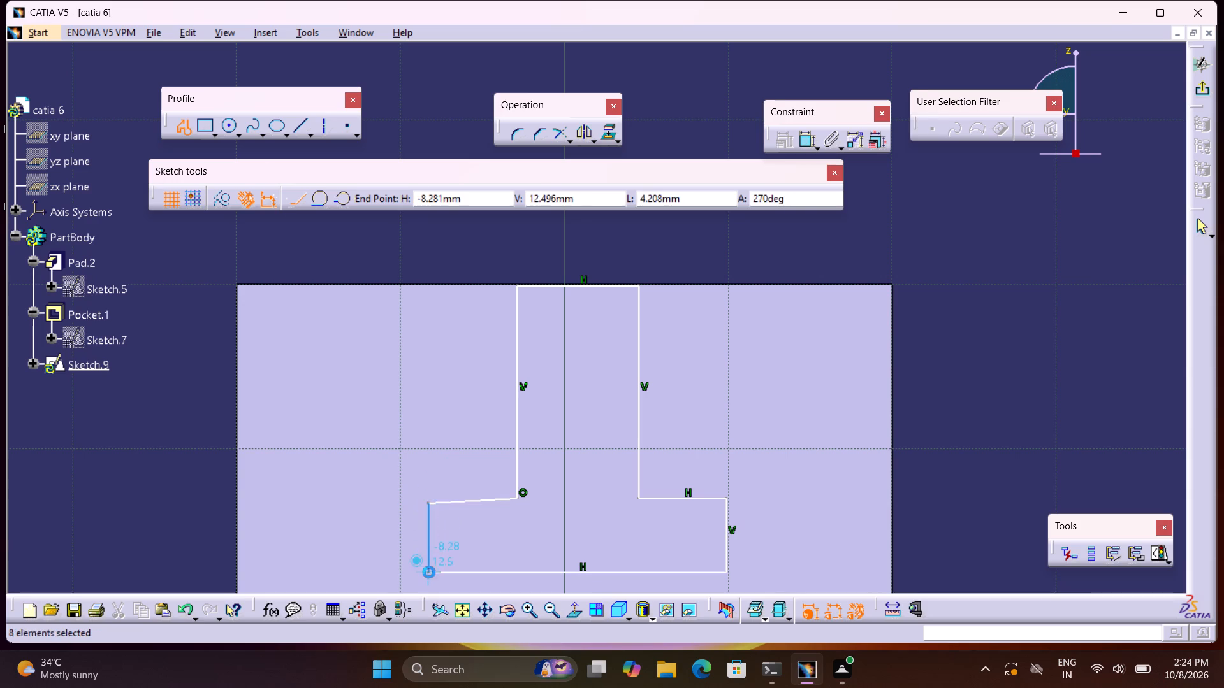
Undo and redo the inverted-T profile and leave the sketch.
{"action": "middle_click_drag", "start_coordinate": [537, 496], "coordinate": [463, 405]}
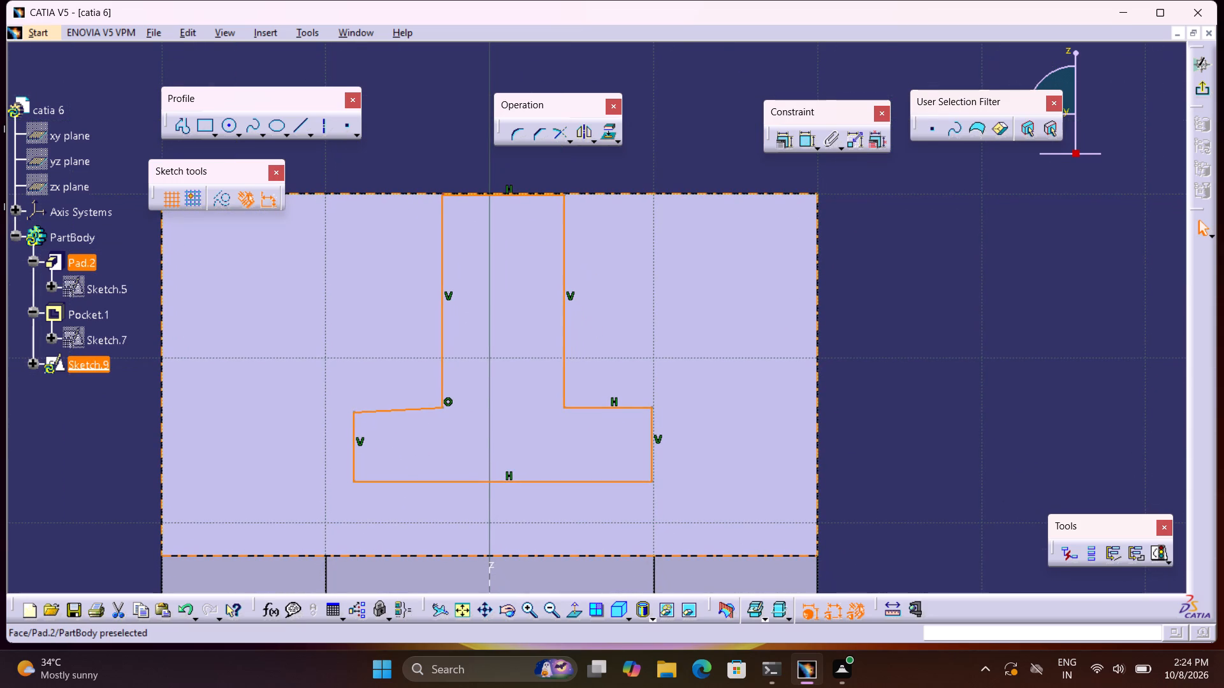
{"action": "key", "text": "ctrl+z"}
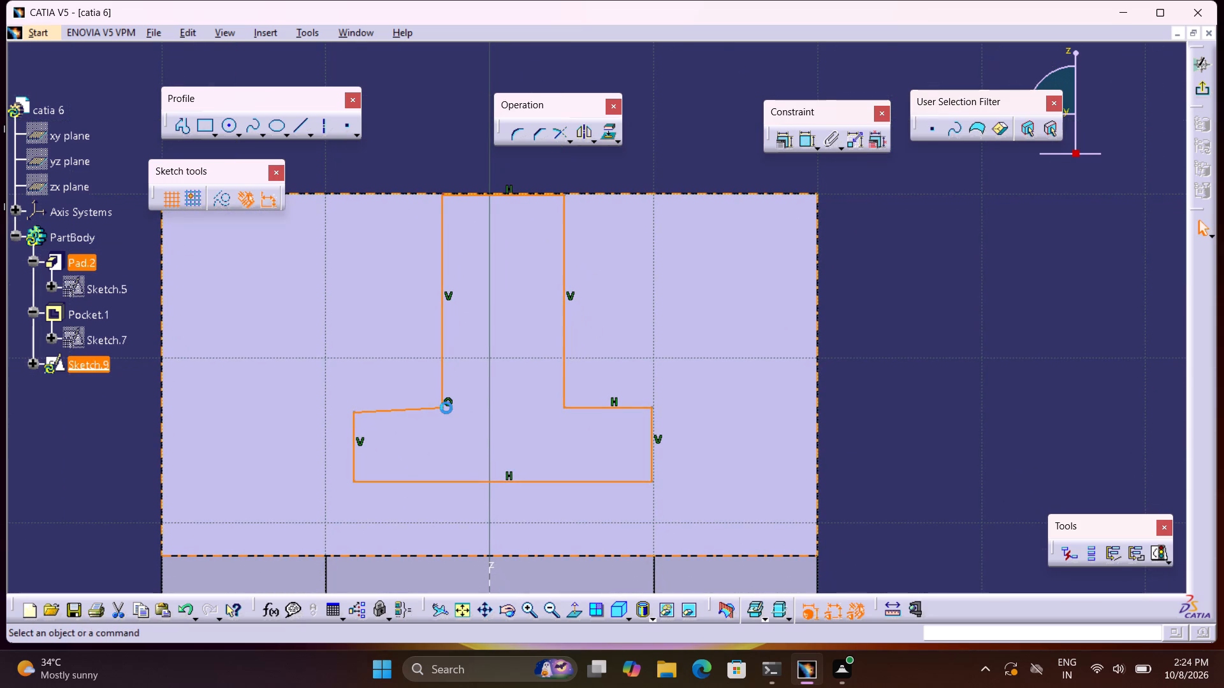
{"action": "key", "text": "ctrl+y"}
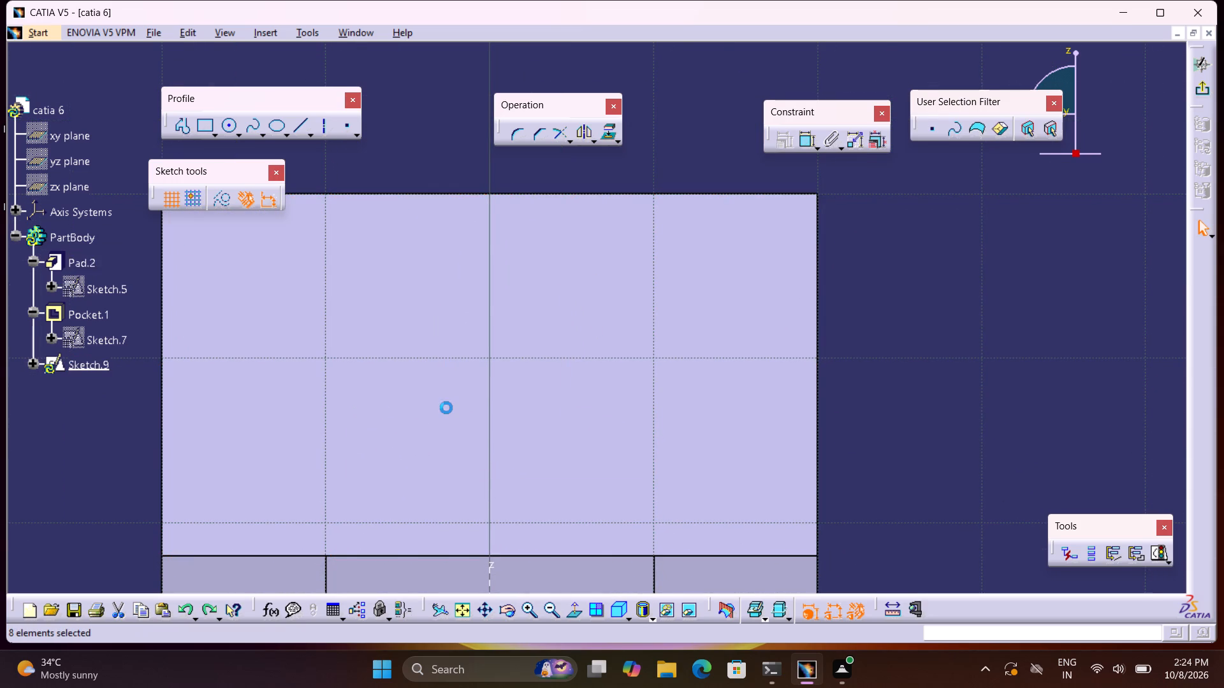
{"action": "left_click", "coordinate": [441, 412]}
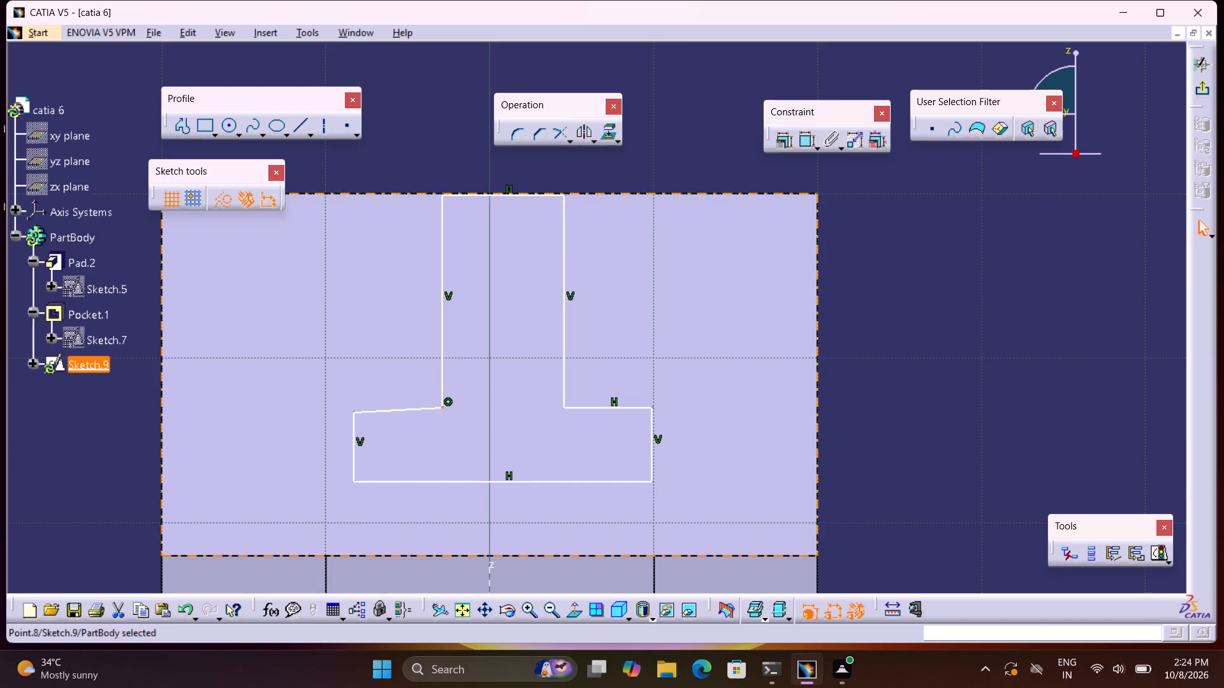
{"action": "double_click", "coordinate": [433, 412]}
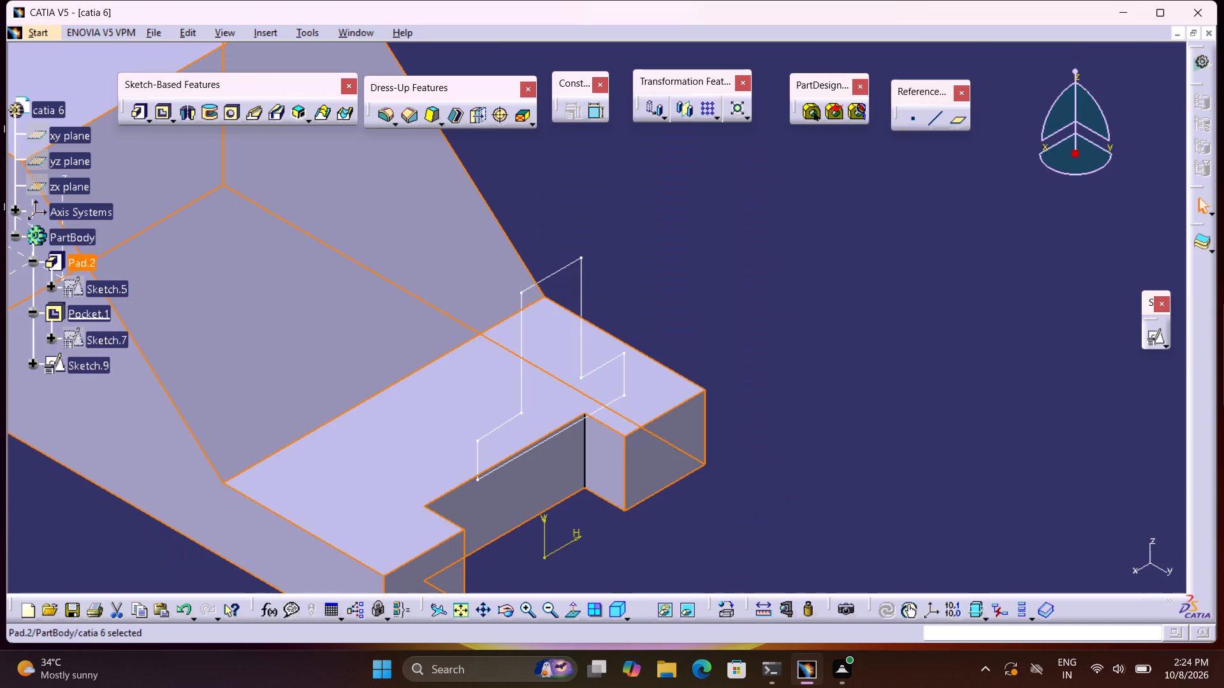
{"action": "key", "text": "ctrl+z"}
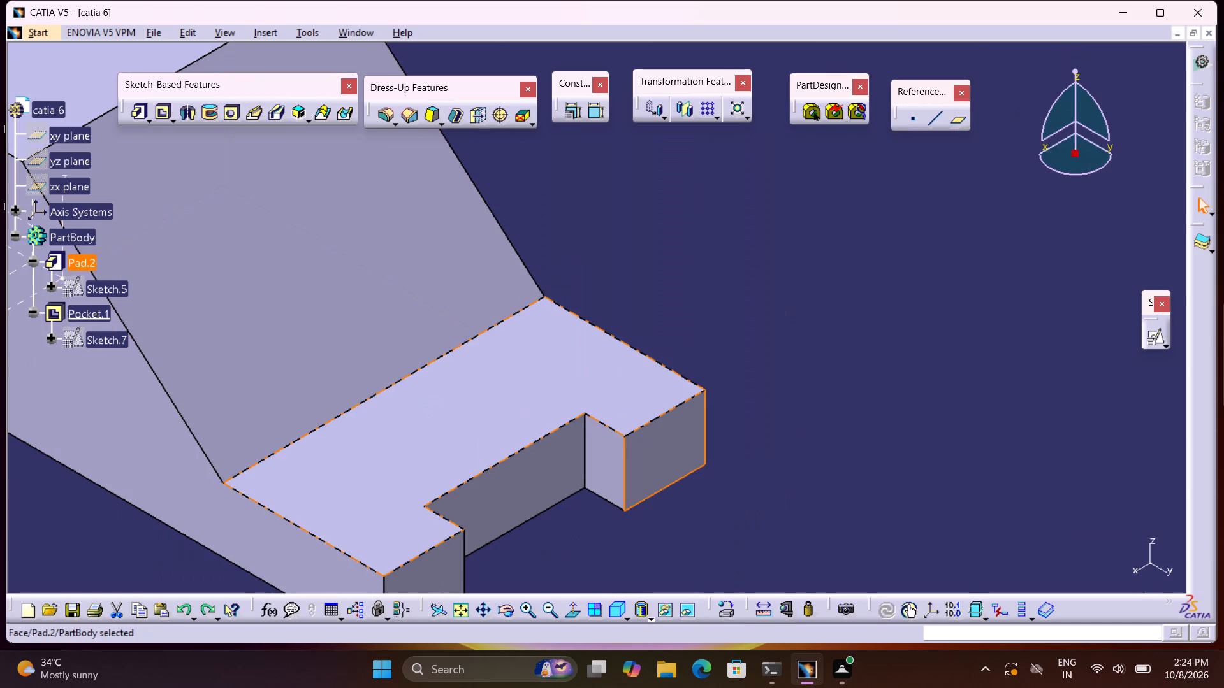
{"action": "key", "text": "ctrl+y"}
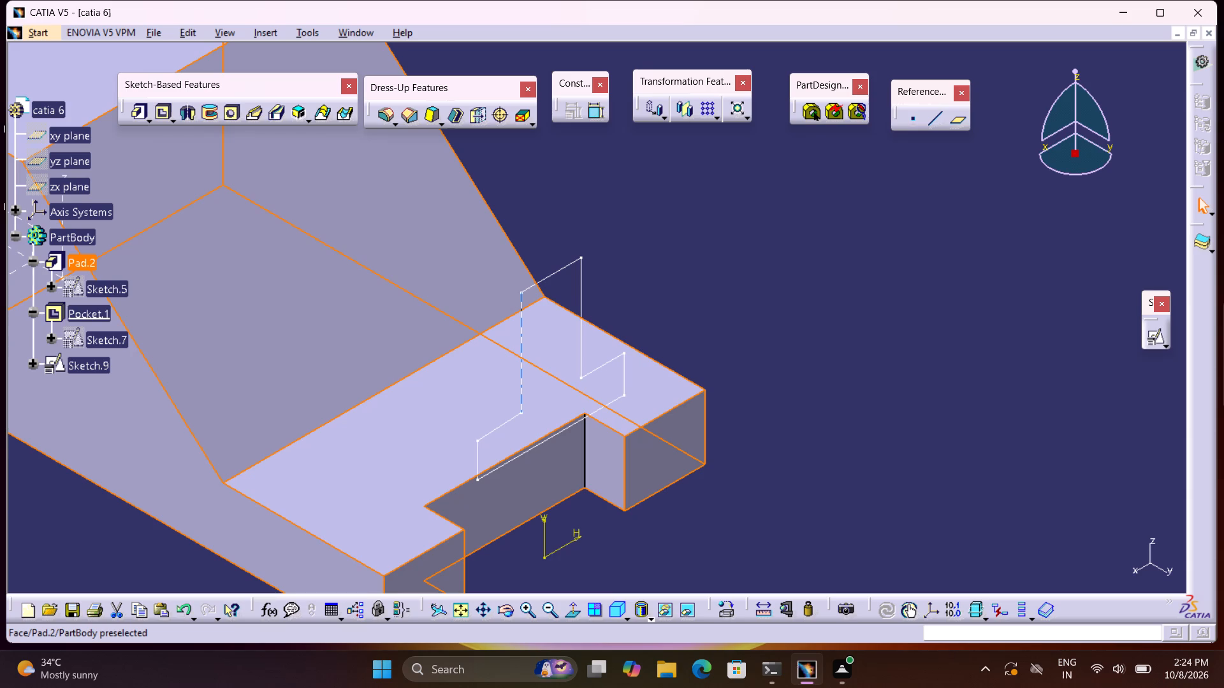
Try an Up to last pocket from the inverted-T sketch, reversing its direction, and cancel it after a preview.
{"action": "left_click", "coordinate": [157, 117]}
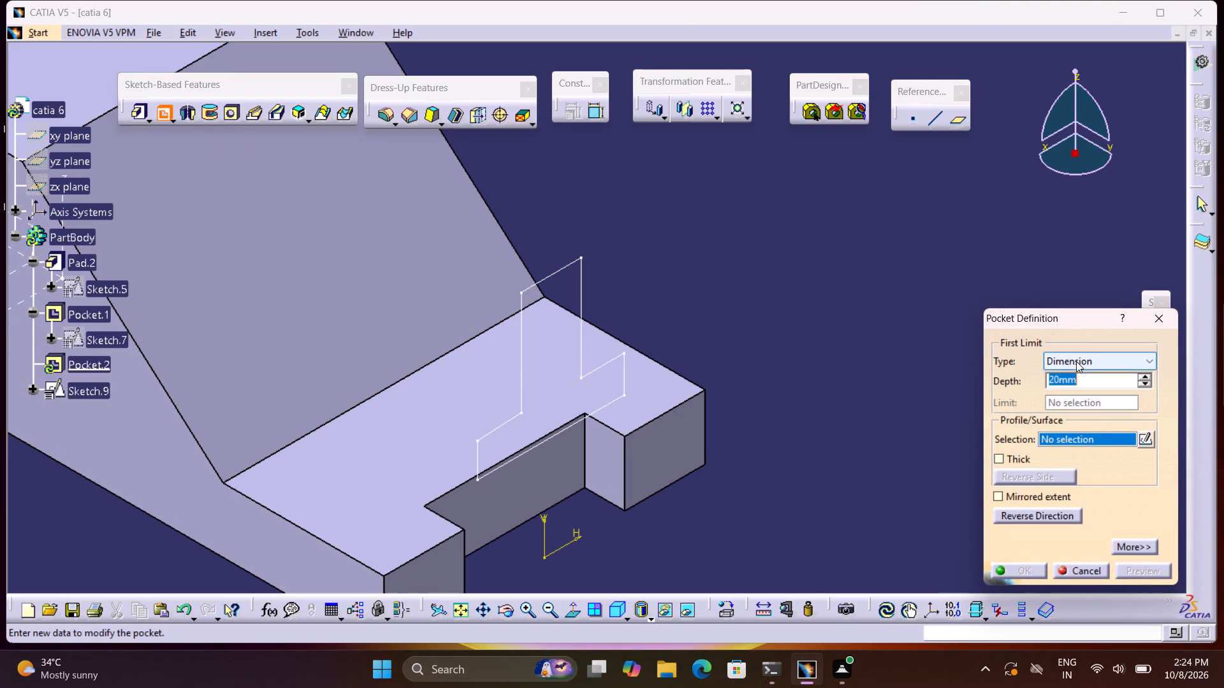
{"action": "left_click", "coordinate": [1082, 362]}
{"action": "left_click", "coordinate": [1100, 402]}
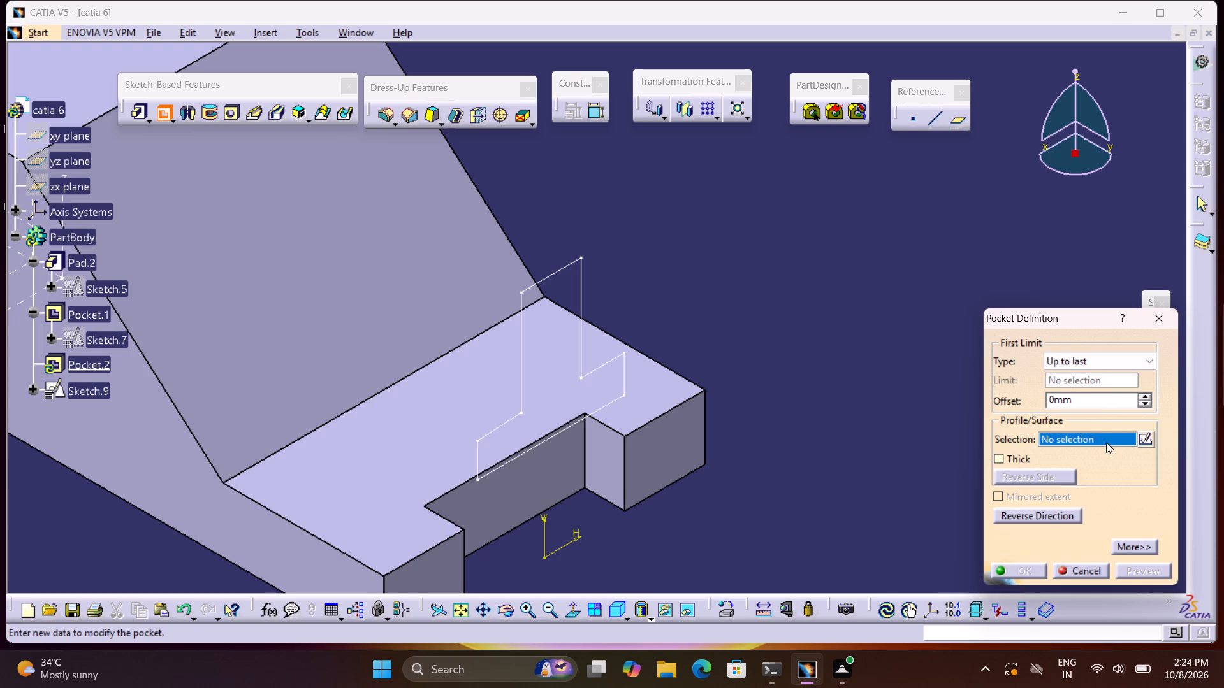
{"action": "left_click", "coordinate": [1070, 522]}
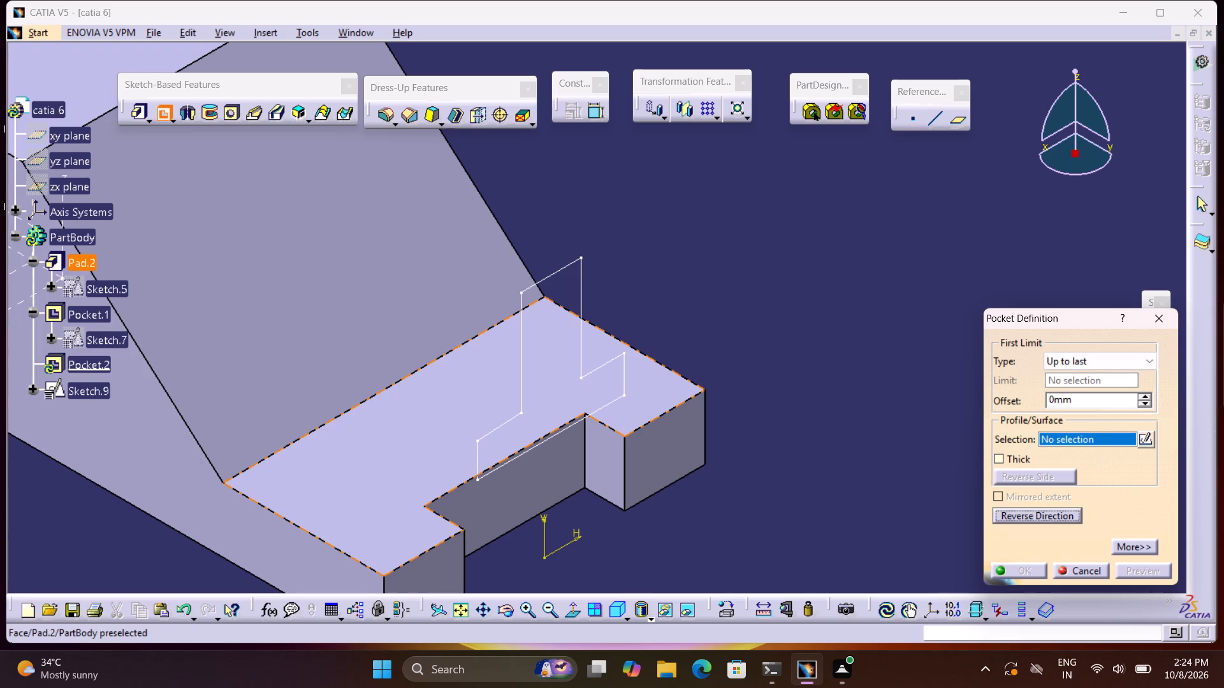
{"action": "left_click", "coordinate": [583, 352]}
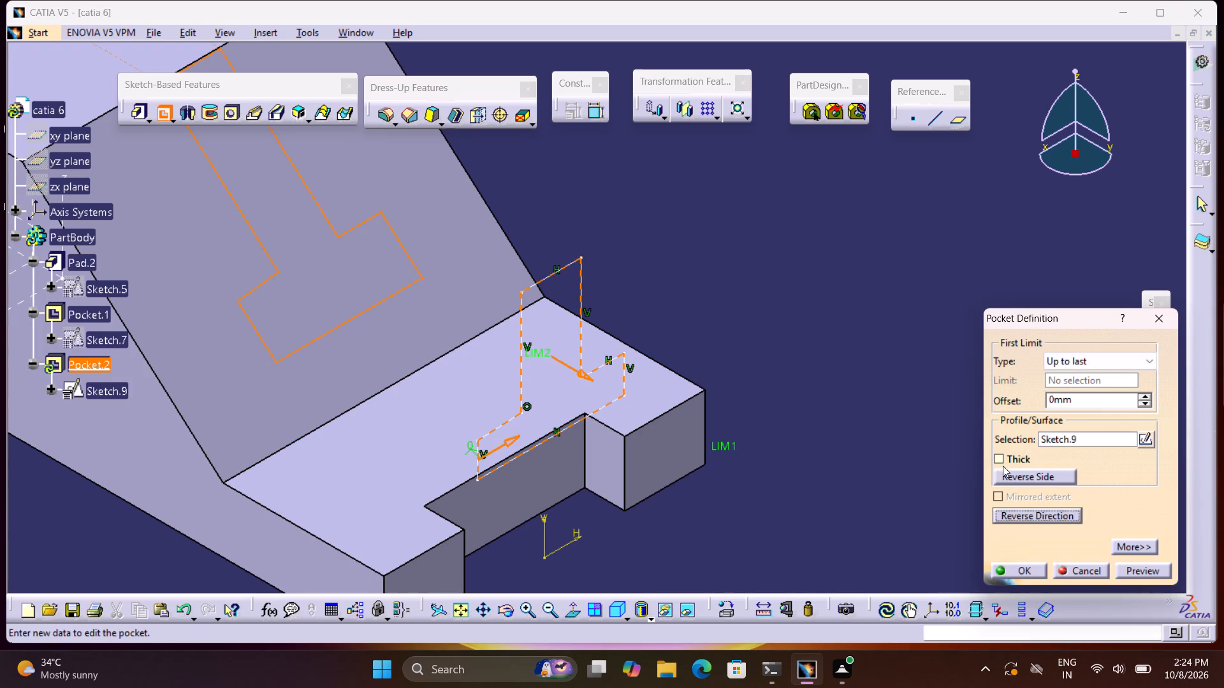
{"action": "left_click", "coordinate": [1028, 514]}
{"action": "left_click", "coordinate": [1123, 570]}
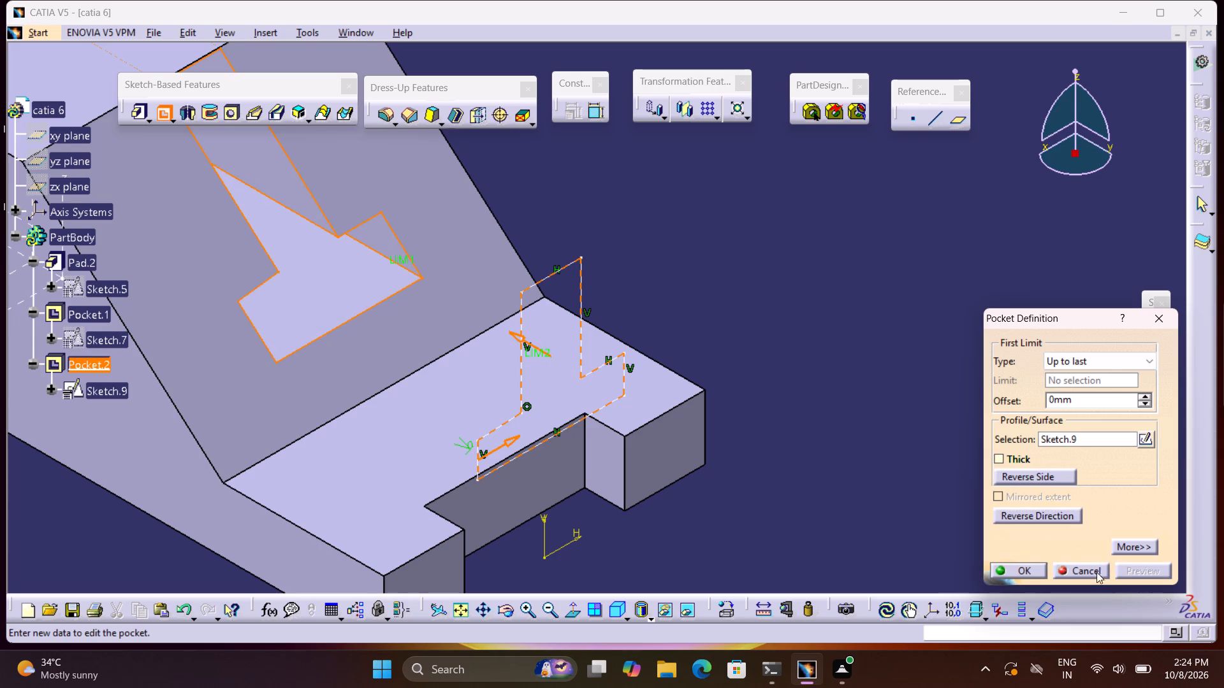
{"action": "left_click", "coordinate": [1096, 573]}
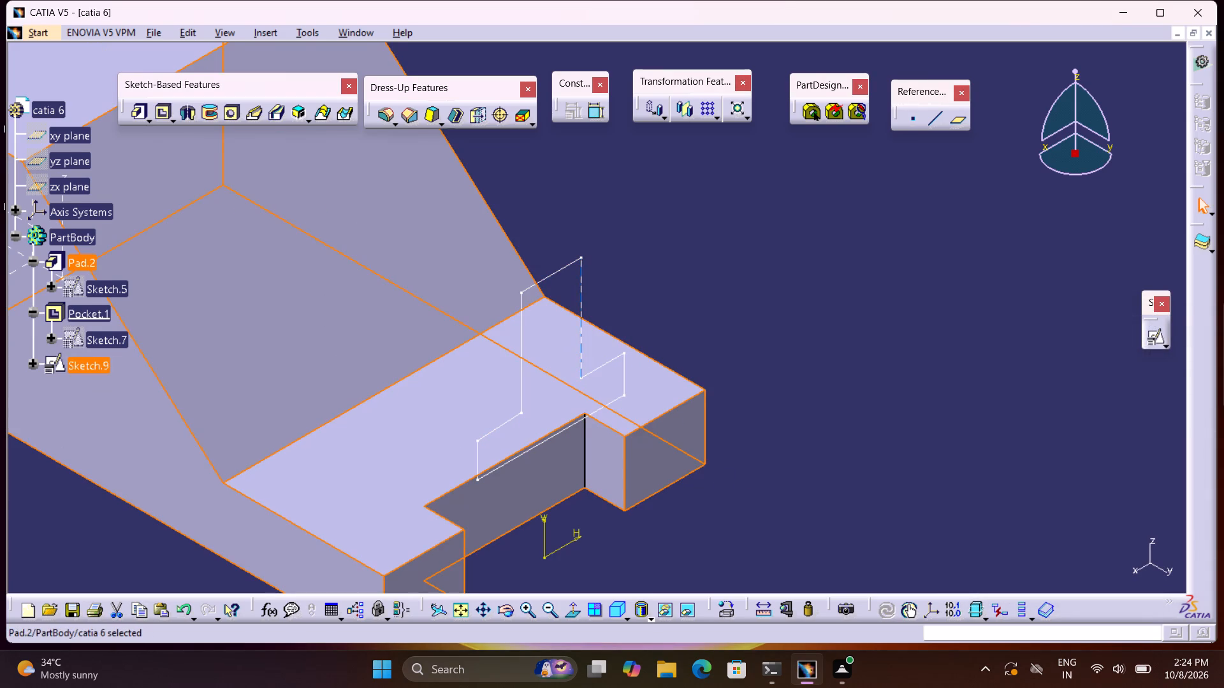
Reopen the inverted-T sketch and delete the slanted shoulder line between the stem and the base.
{"action": "double_click", "coordinate": [581, 289]}
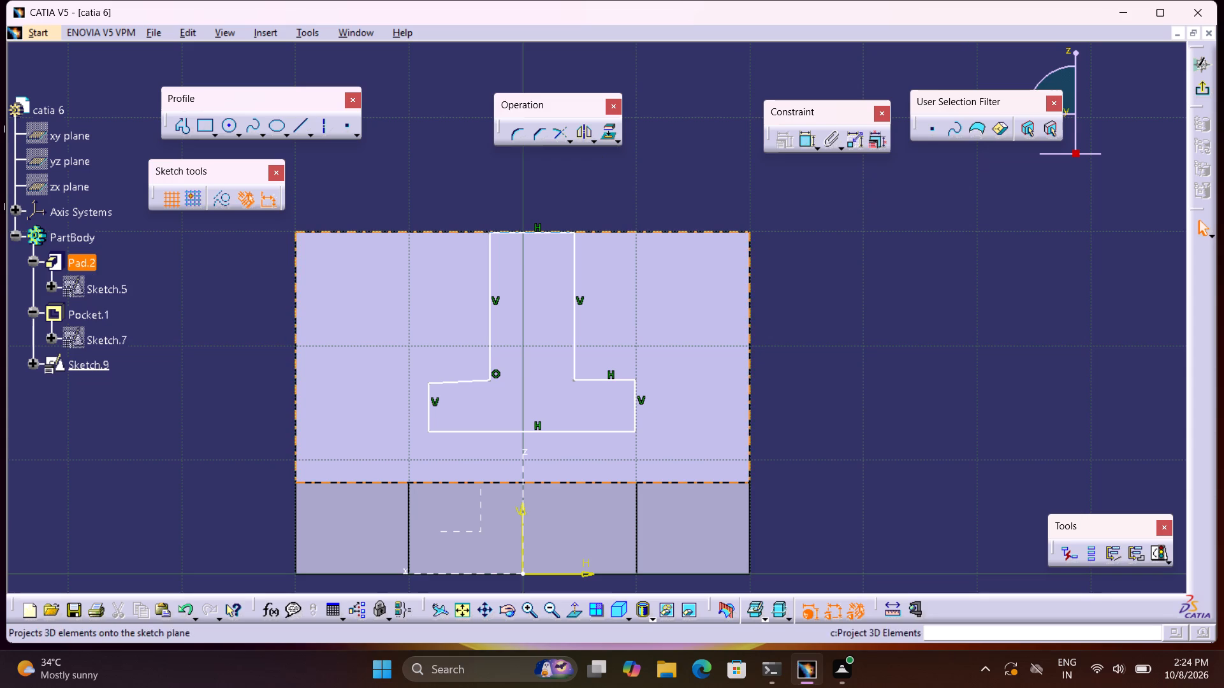
{"action": "left_click", "coordinate": [450, 382]}
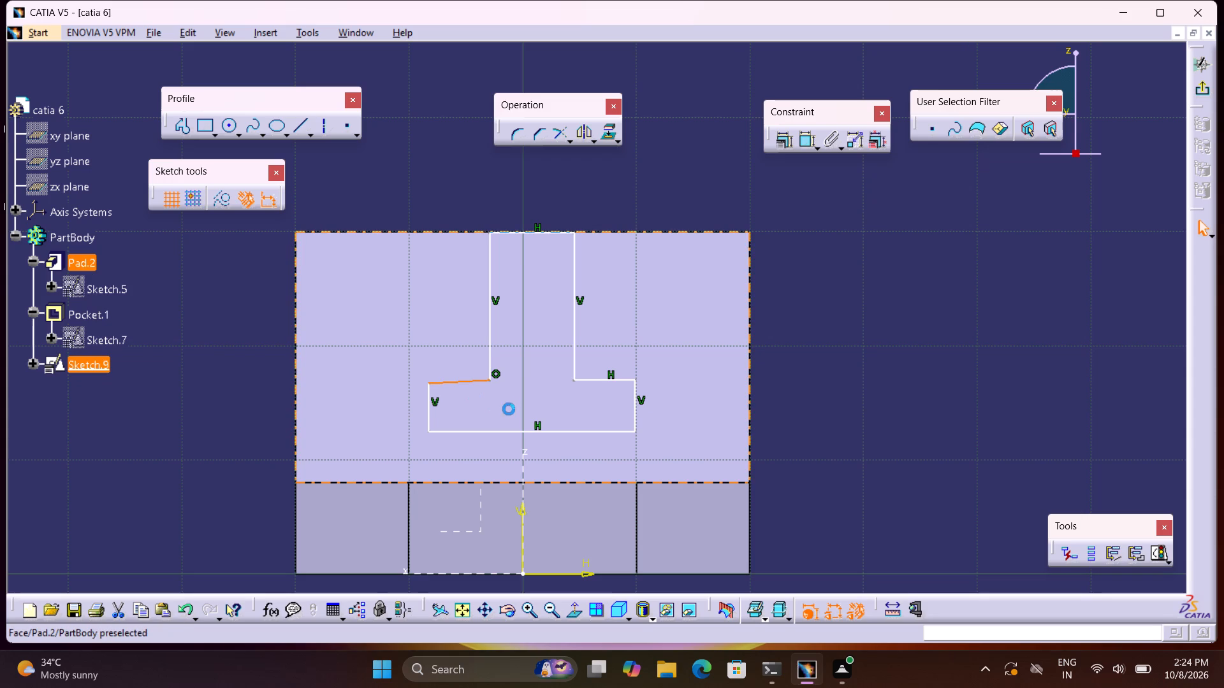
{"action": "key", "text": "Delete"}
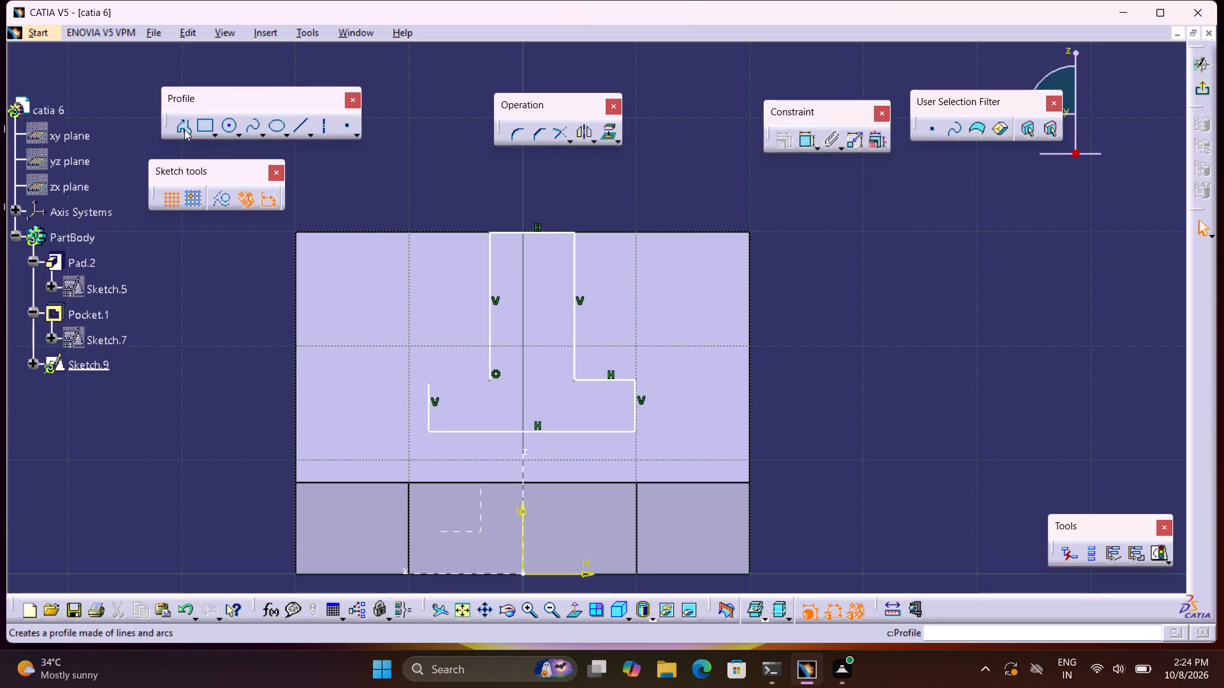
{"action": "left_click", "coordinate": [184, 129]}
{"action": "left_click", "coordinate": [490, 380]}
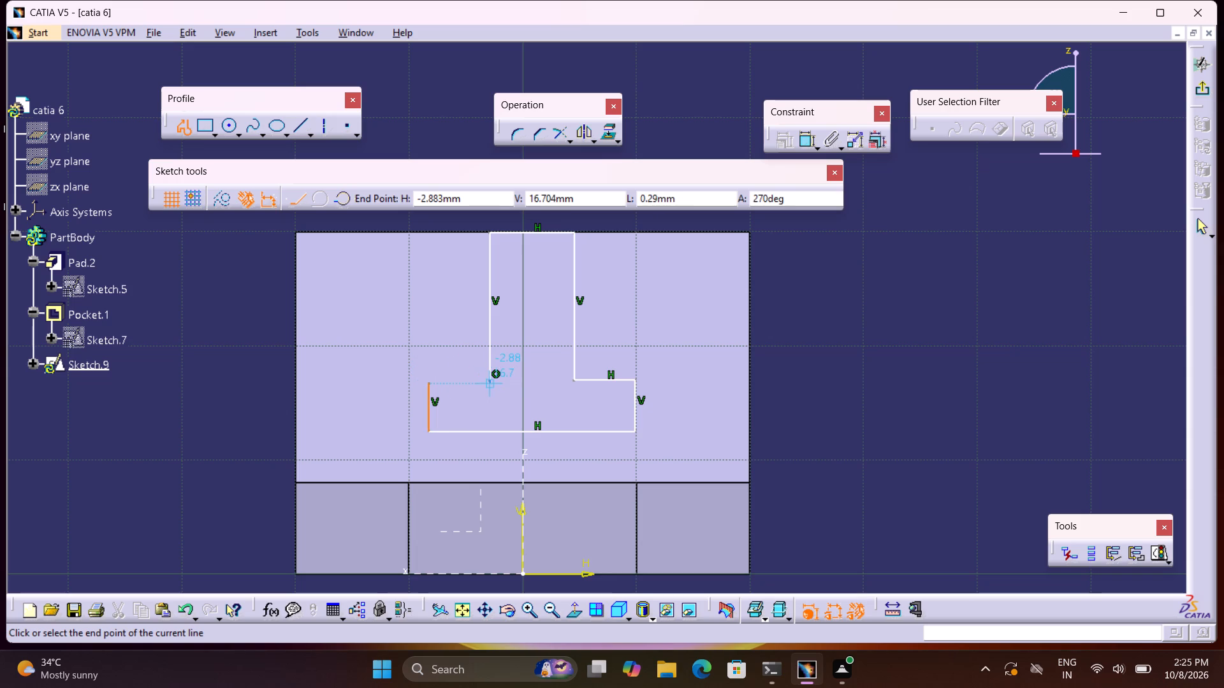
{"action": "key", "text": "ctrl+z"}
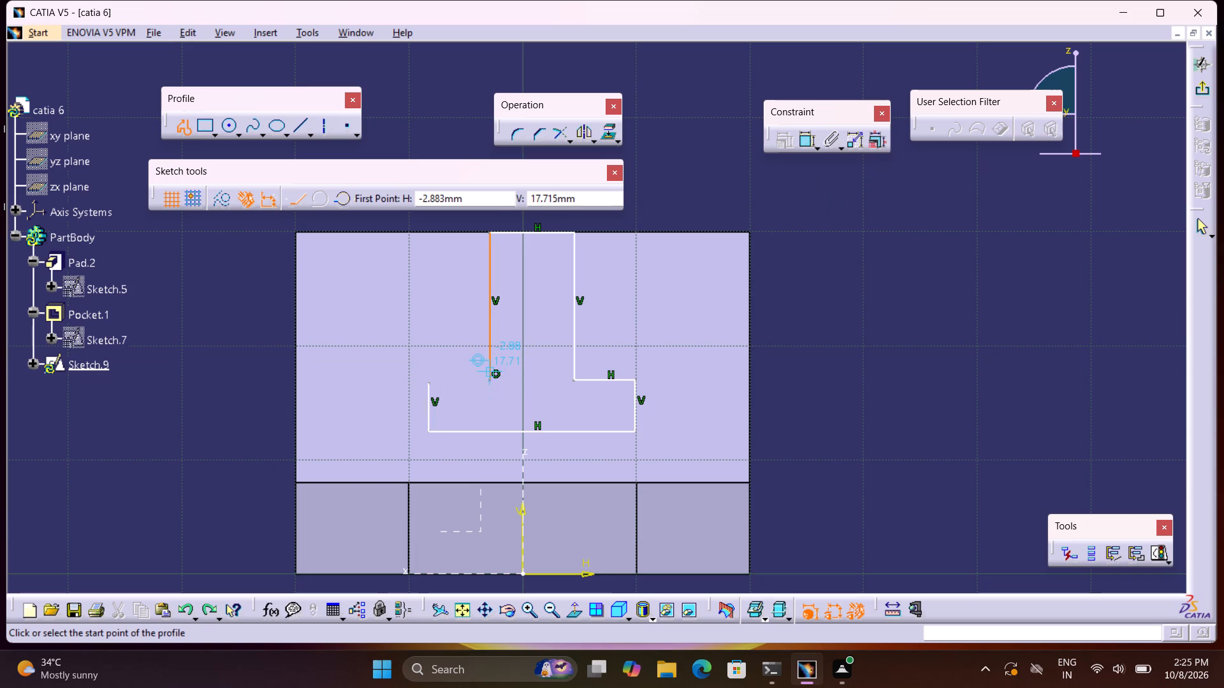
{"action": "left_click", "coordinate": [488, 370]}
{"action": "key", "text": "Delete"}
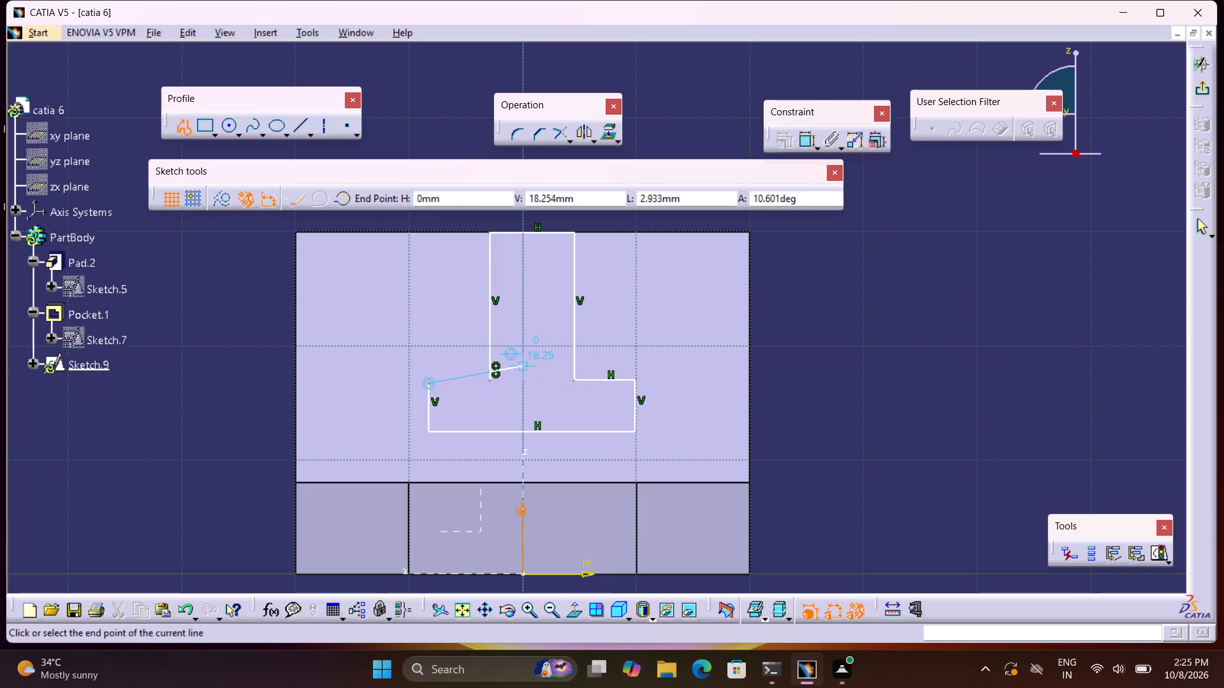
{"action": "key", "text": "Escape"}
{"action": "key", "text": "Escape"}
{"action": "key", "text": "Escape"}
Replace the stem's left side with a vertical line about 12.9 mm long, continuing into a horizontal shoulder about 5.4 mm long.
{"action": "left_click", "coordinate": [490, 348]}
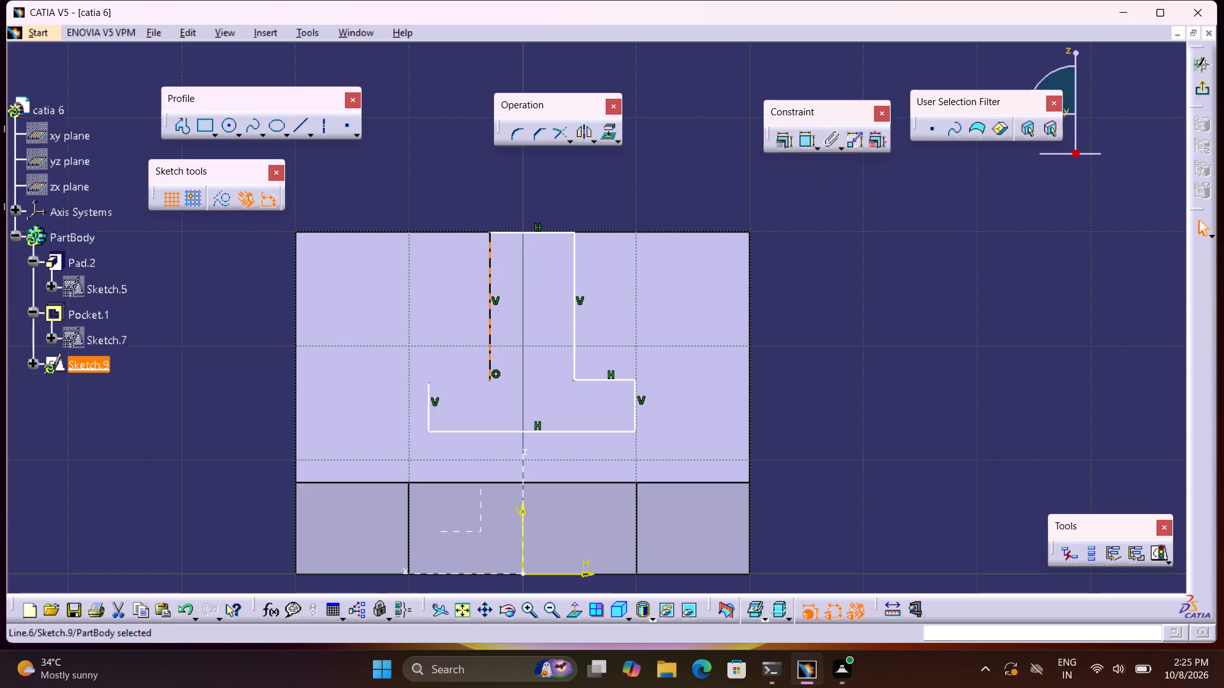
{"action": "key", "text": "Delete"}
{"action": "left_click", "coordinate": [177, 137]}
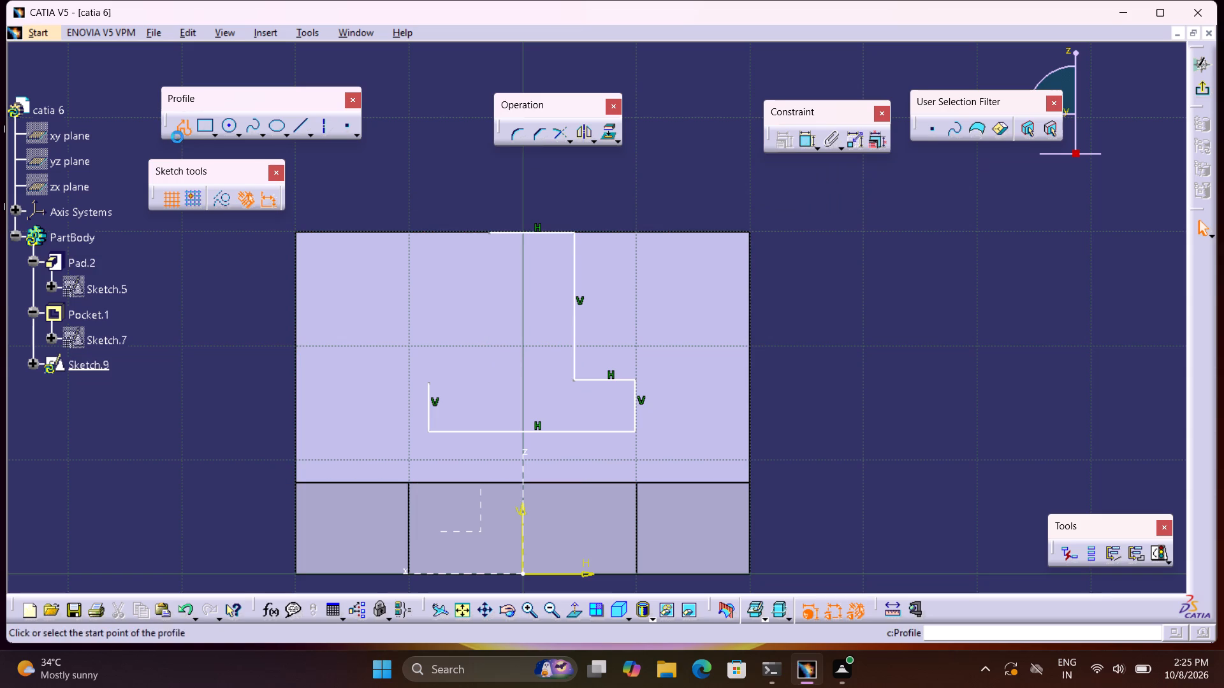
{"action": "left_click", "coordinate": [490, 229]}
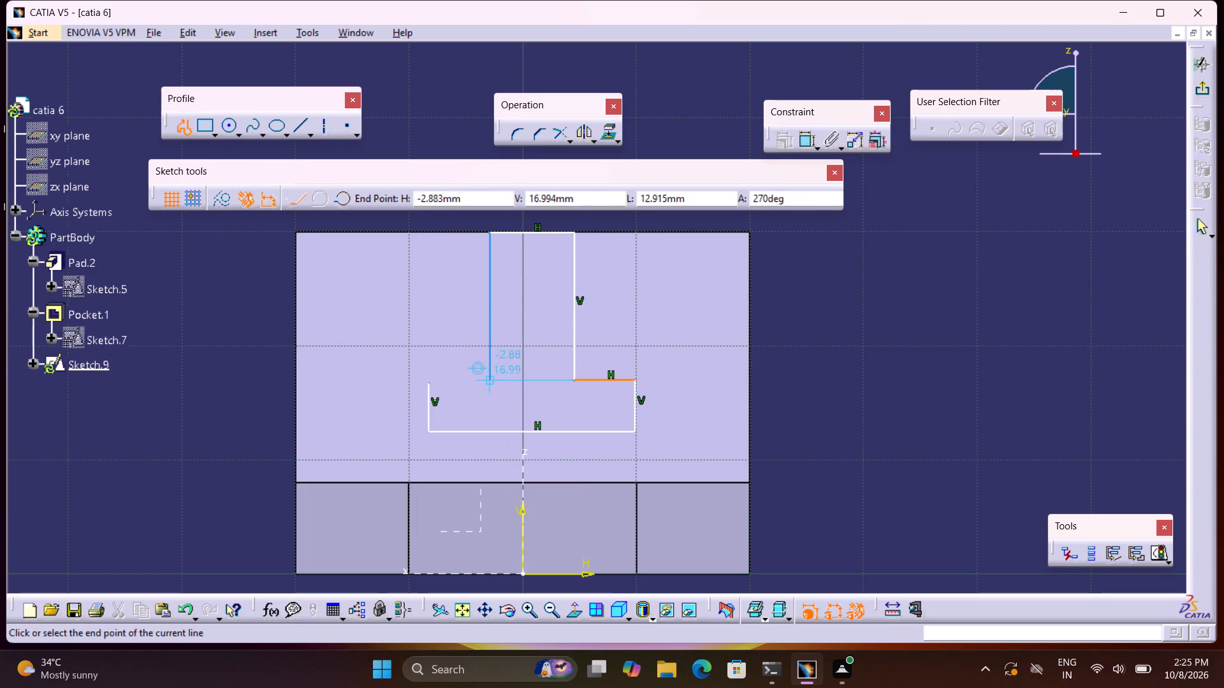
{"action": "left_click", "coordinate": [488, 380]}
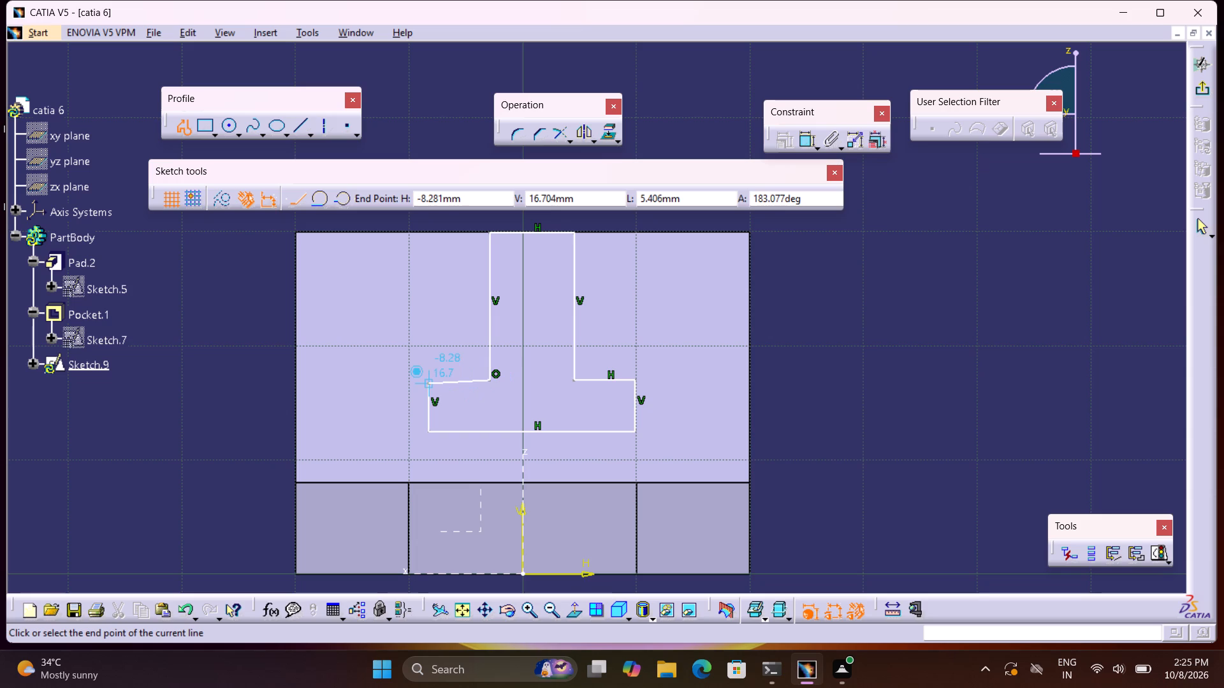
{"action": "left_click", "coordinate": [428, 377]}
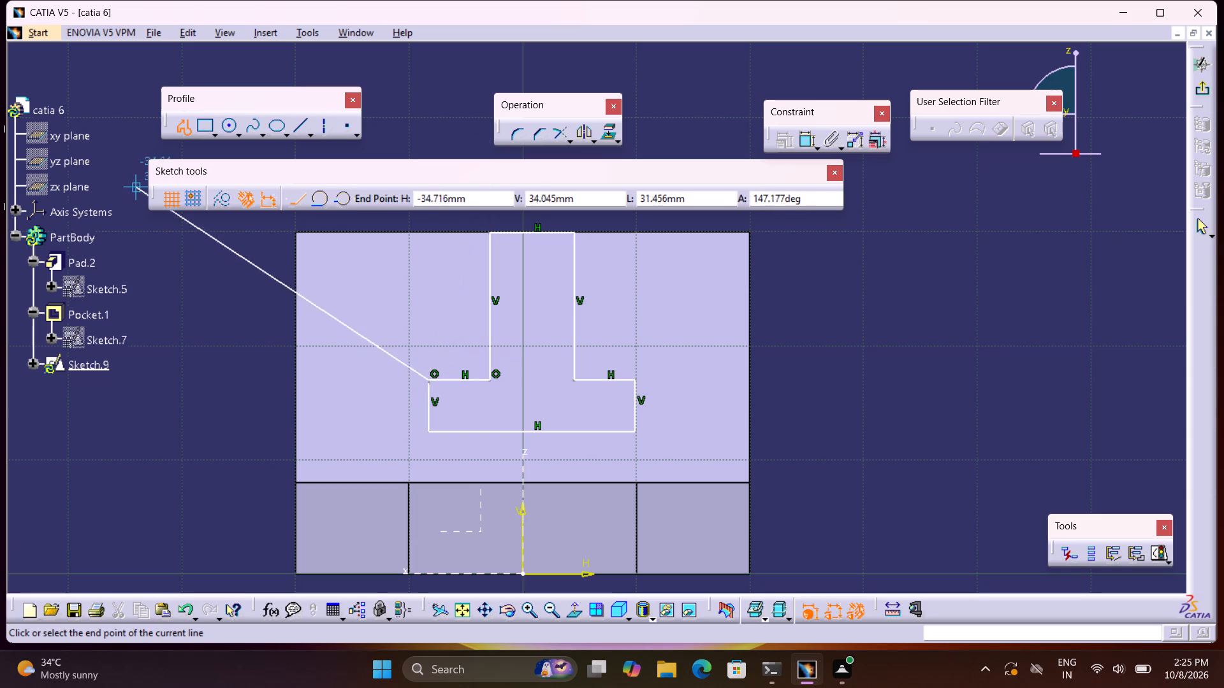
{"action": "left_click", "coordinate": [179, 131]}
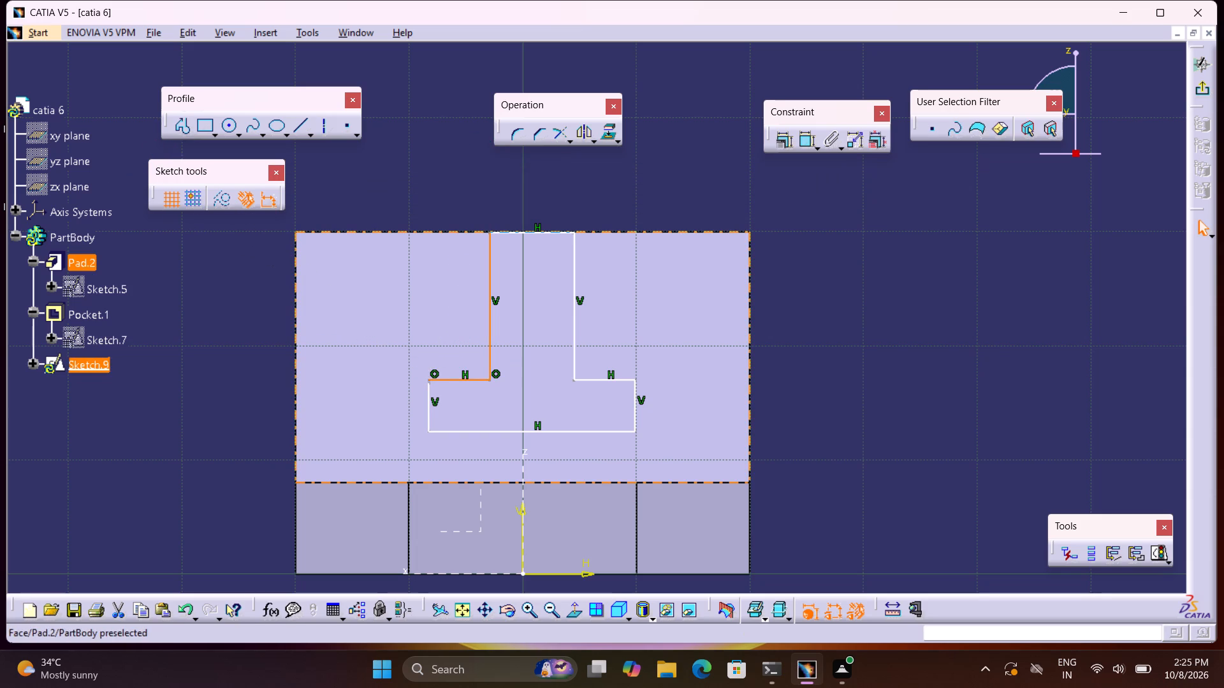
Replace the base's left end line with a vertical line about 4.5 mm long that closes the inverted-T profile.
{"action": "left_click", "coordinate": [429, 414]}
{"action": "key", "text": "Delete"}
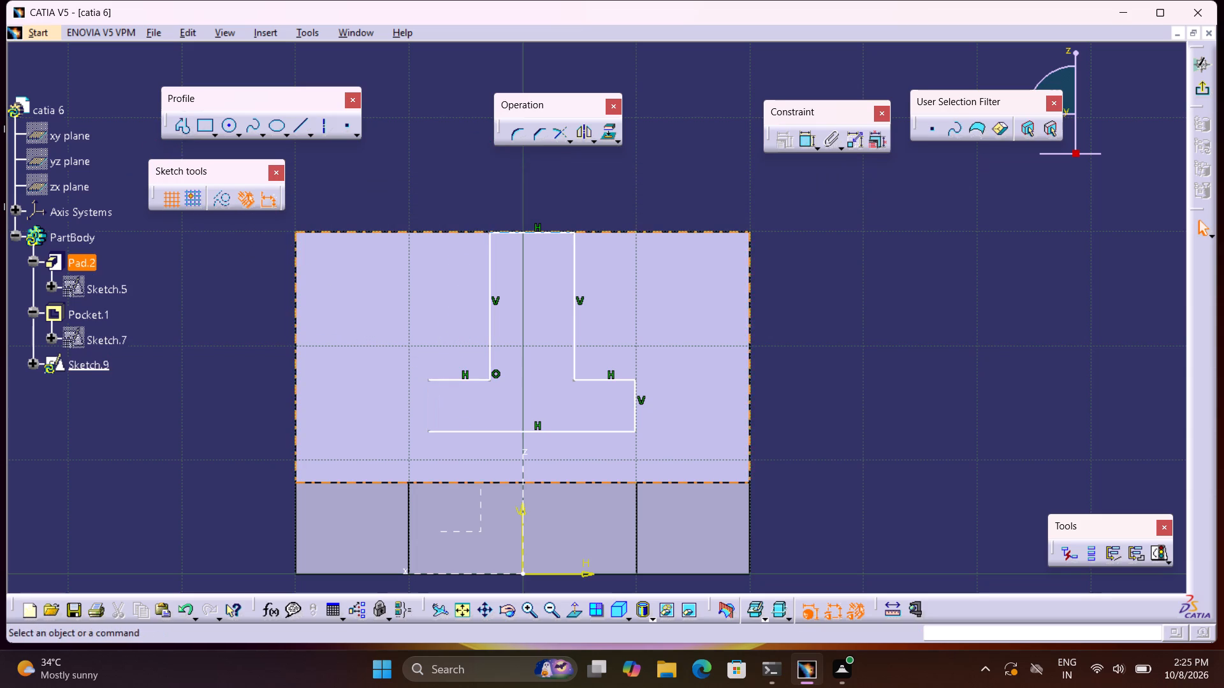
{"action": "left_click", "coordinate": [180, 127]}
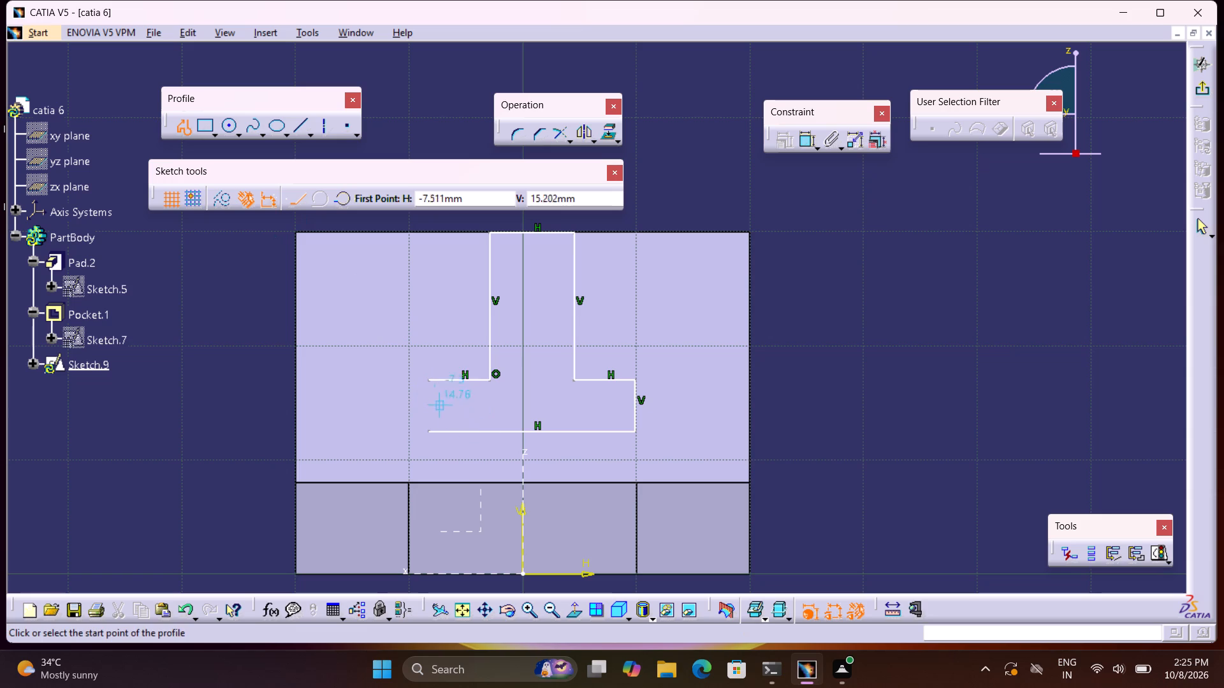
{"action": "left_click", "coordinate": [428, 380]}
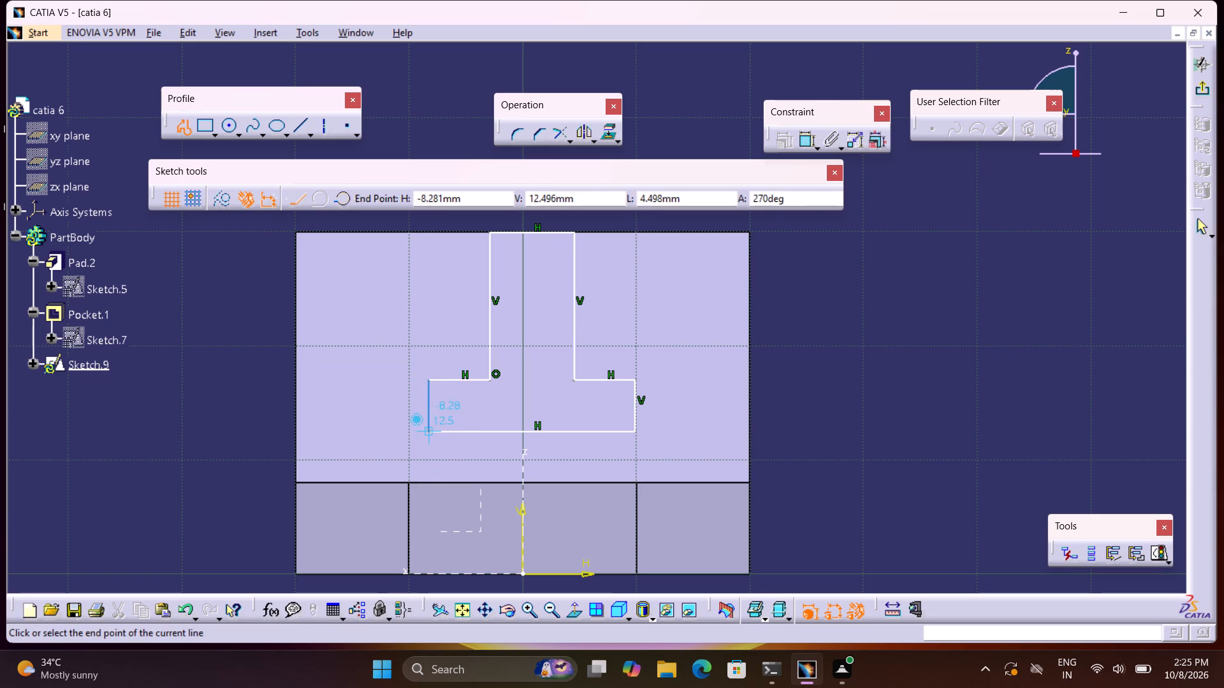
{"action": "left_click", "coordinate": [430, 429]}
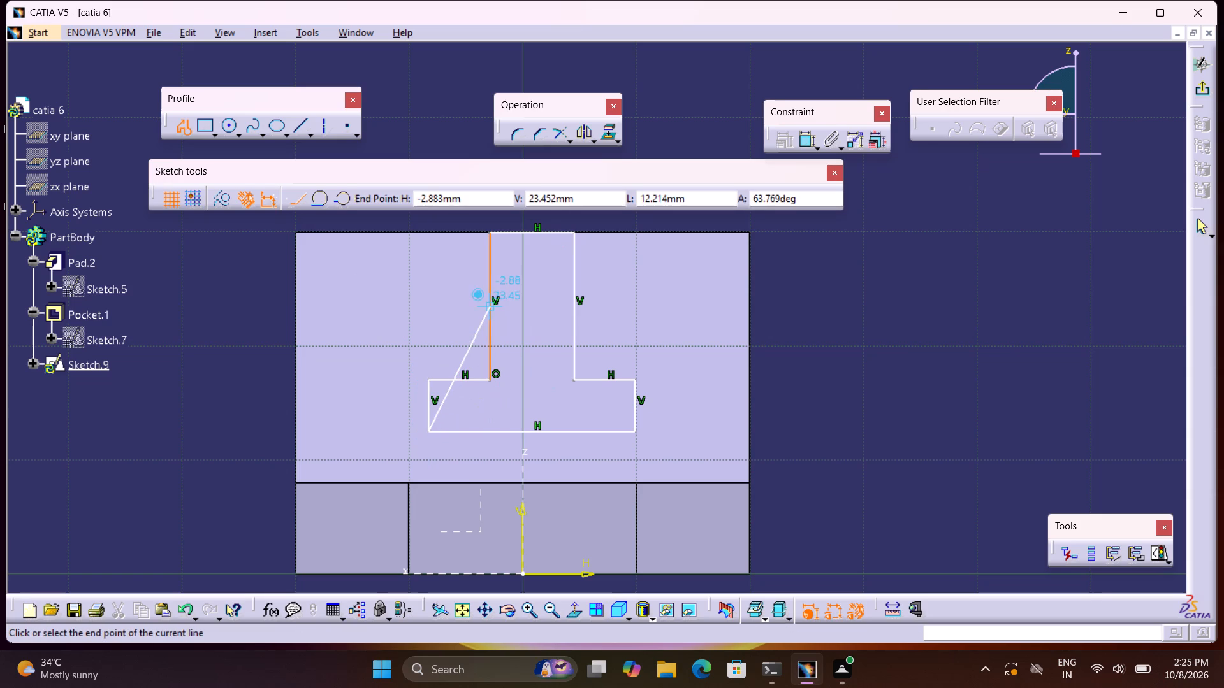
{"action": "left_click", "coordinate": [175, 130]}
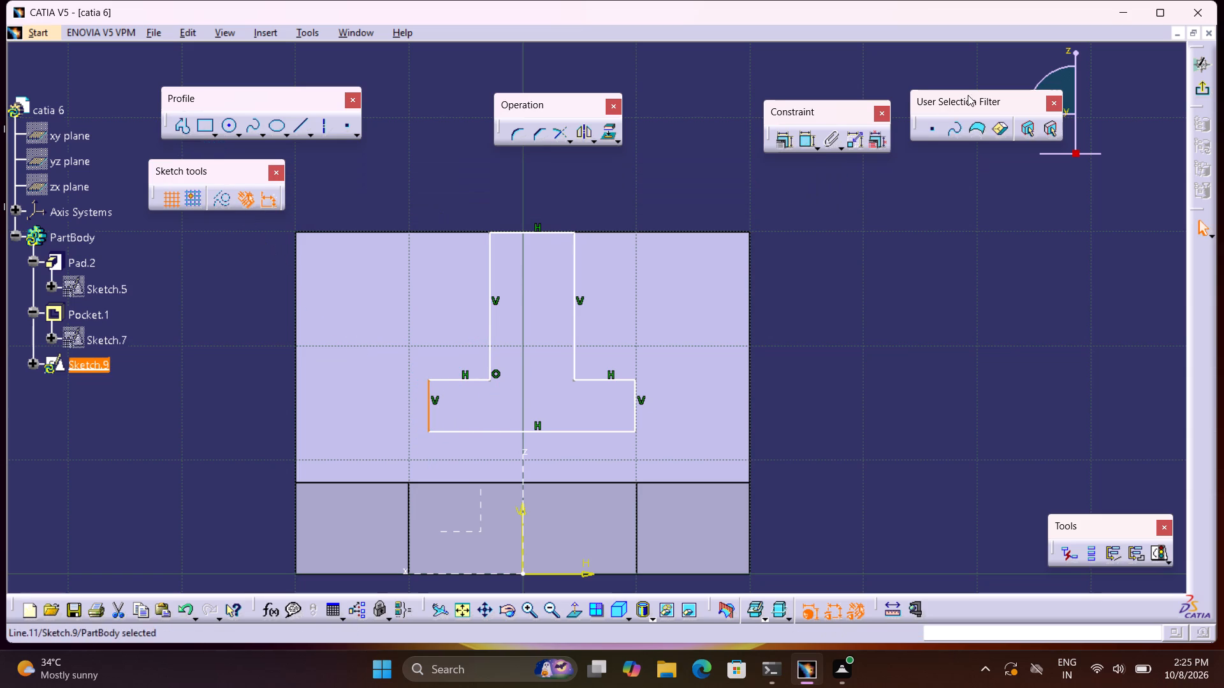
Dimension the height of the inverted-T's base and set it to 5 mm.
{"action": "double_click", "coordinate": [809, 148]}
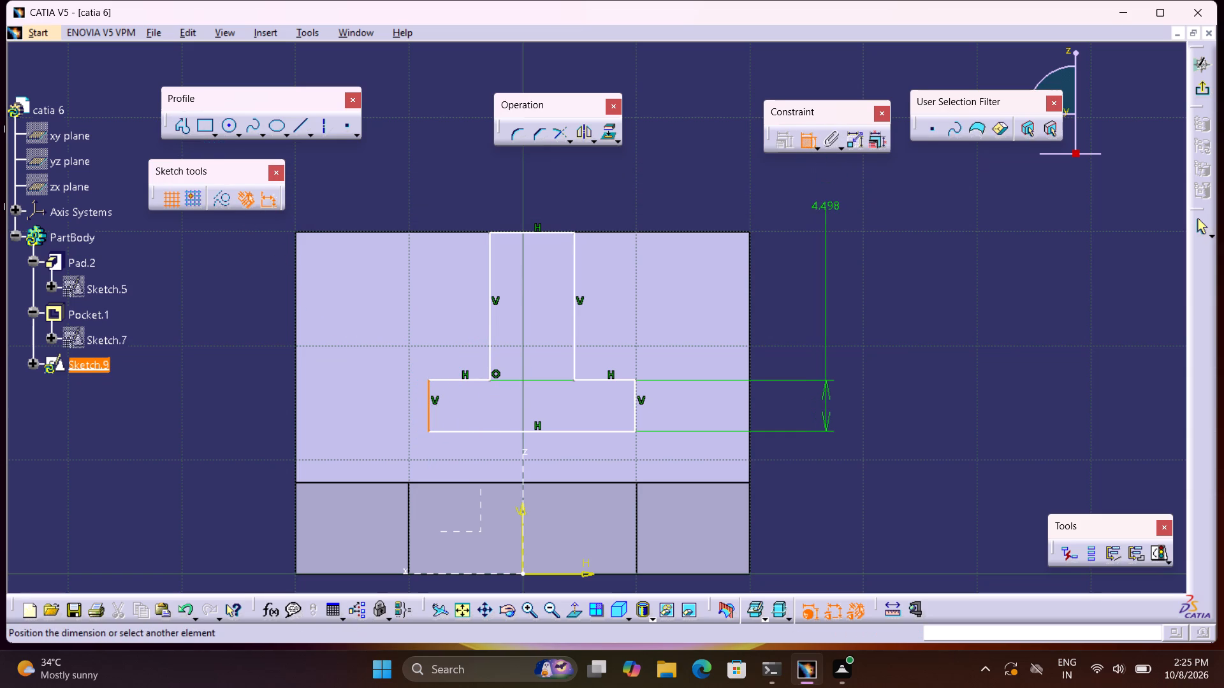
{"action": "left_click", "coordinate": [859, 413]}
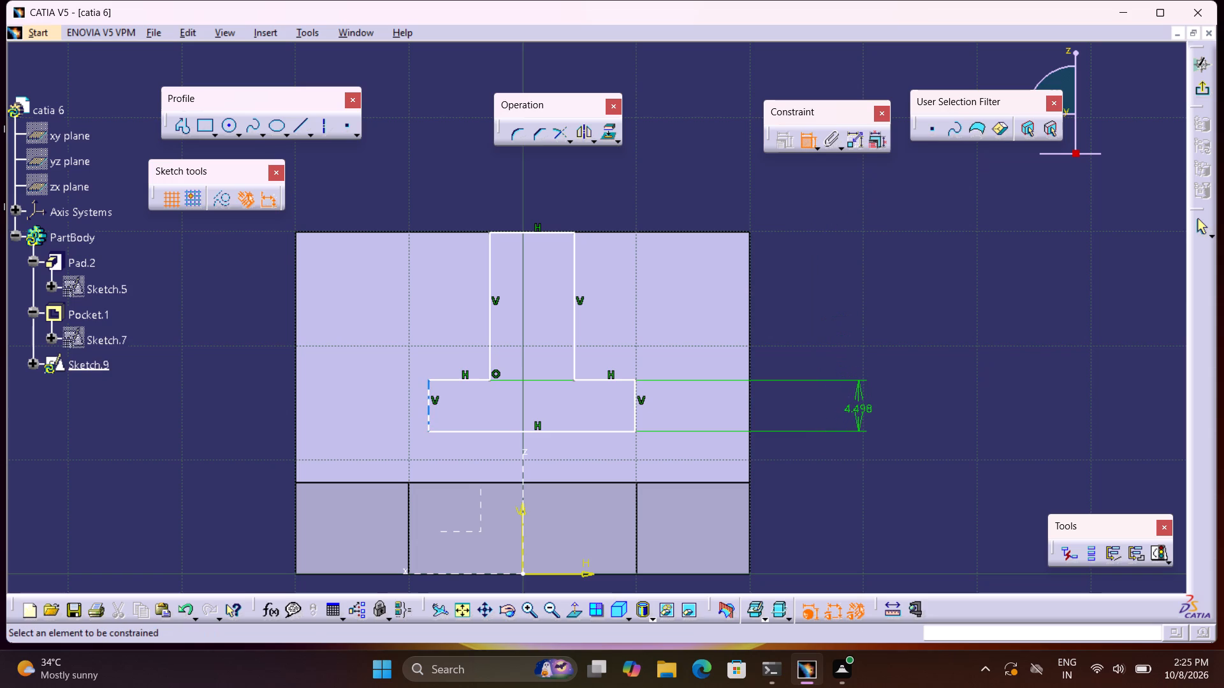
{"action": "double_click", "coordinate": [858, 409]}
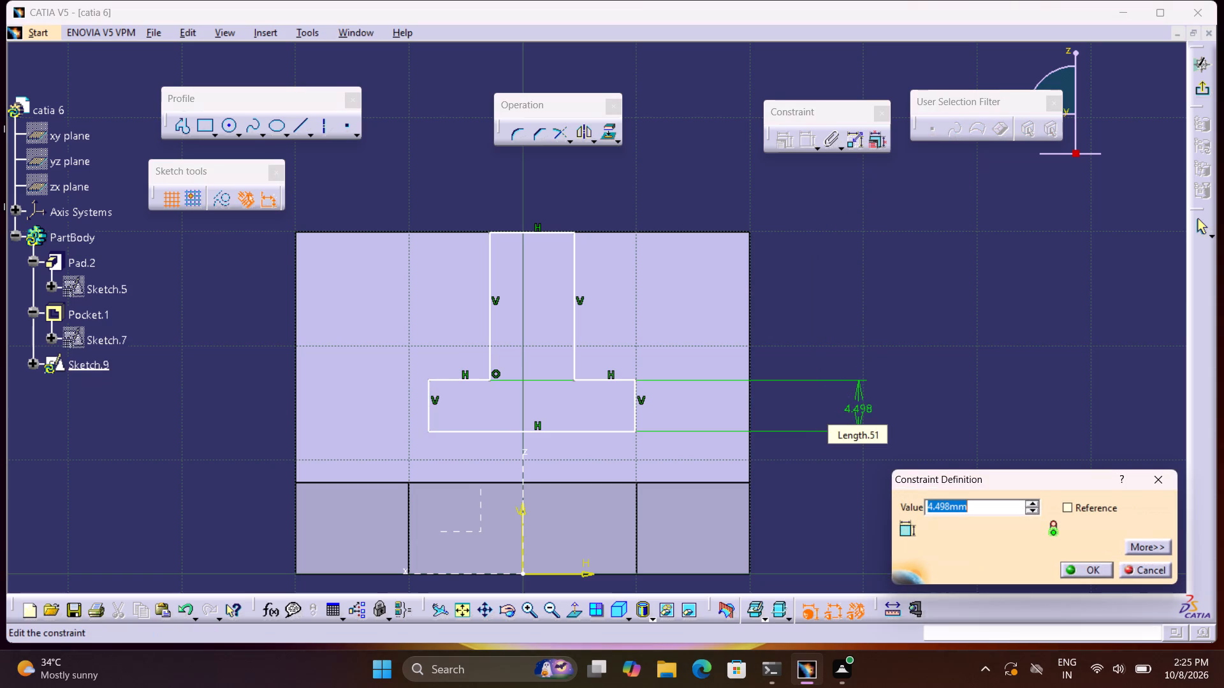
{"action": "key", "text": "5"}
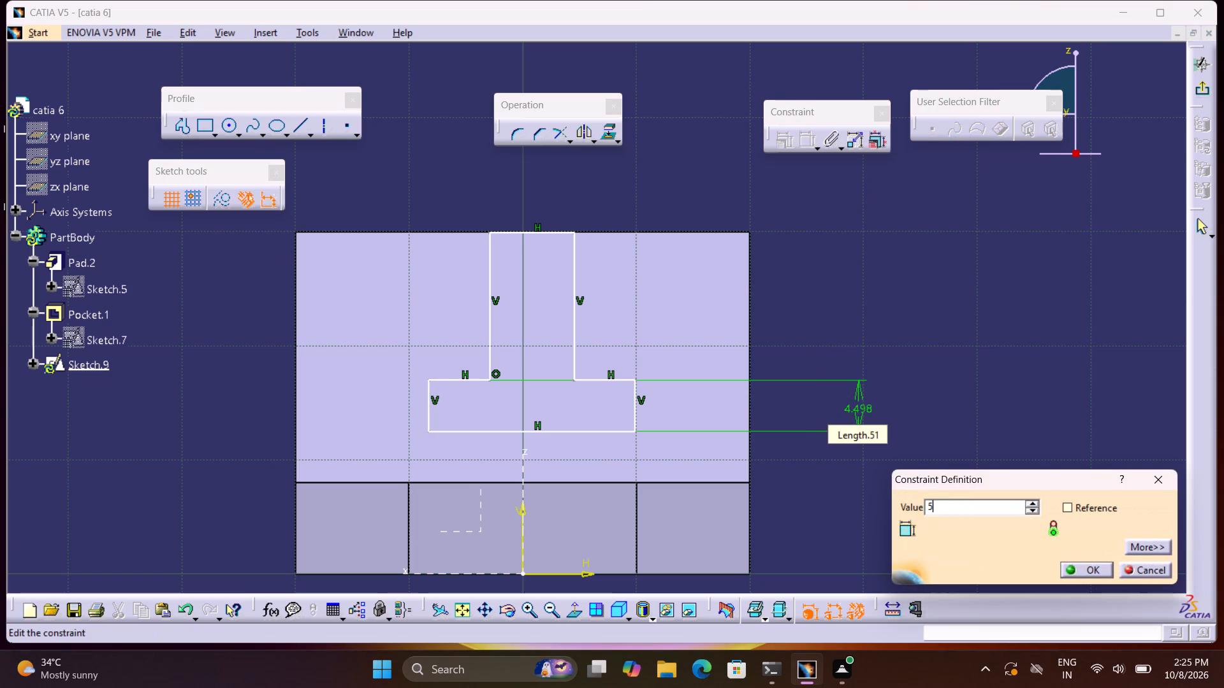
{"action": "key", "text": "Return"}
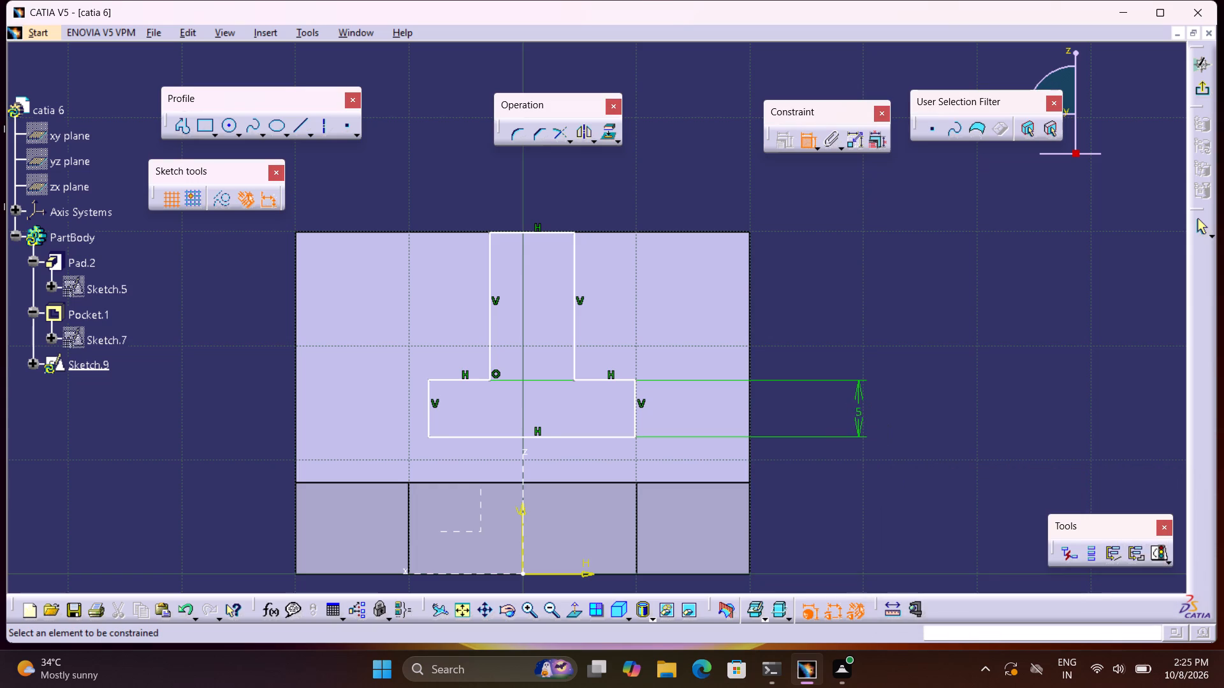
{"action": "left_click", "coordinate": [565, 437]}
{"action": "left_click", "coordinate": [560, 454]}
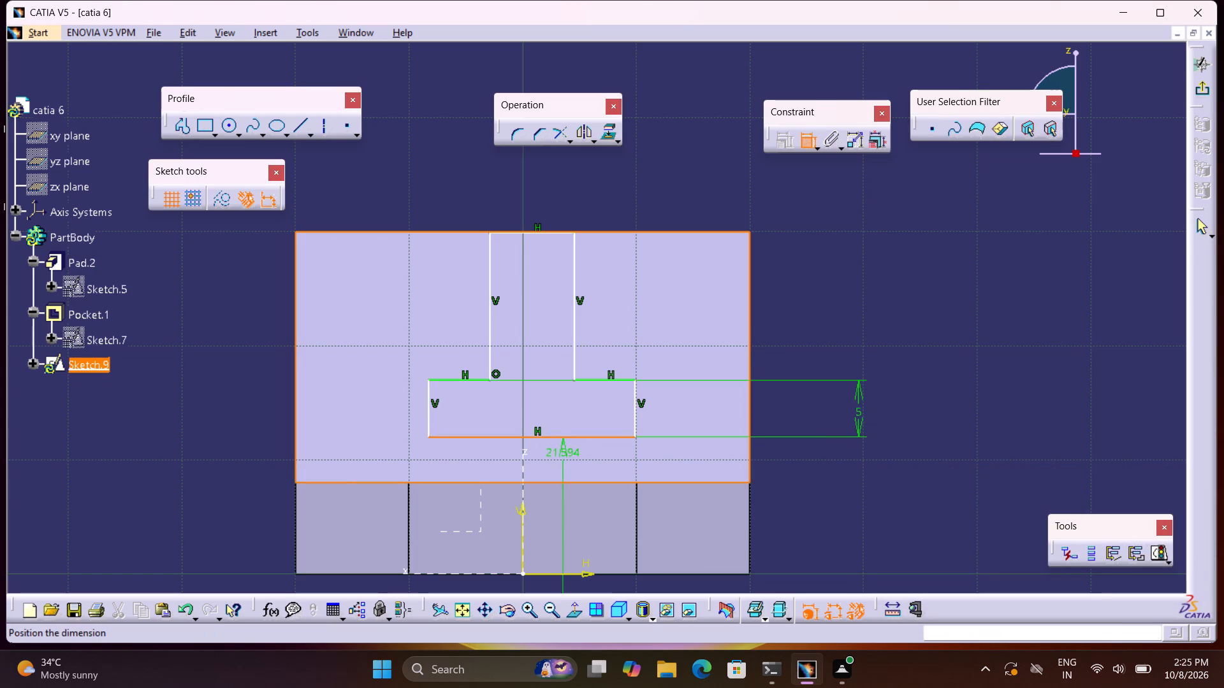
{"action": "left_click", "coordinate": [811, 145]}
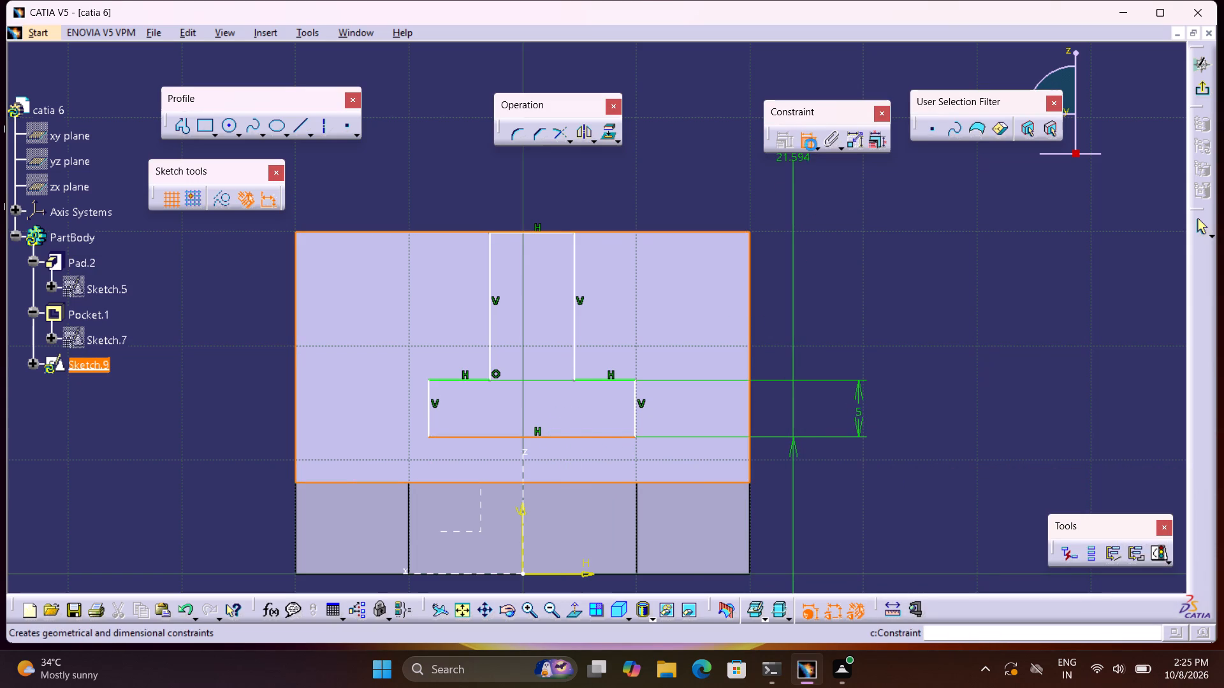
Dimension the bottom line of the inverted-T's base and set its length to 30 mm.
{"action": "double_click", "coordinate": [810, 143]}
{"action": "left_click", "coordinate": [582, 438]}
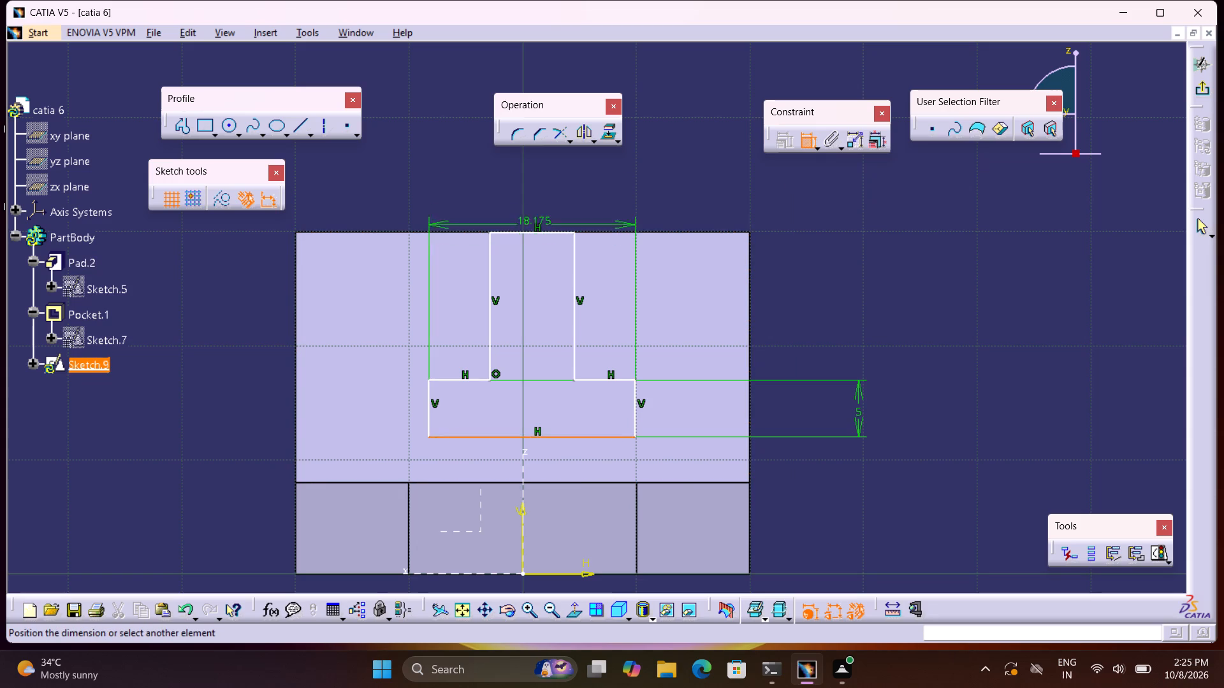
{"action": "left_click", "coordinate": [543, 196]}
{"action": "double_click", "coordinate": [543, 189]}
{"action": "type", "text": "30"}
{"action": "key", "text": "Return"}
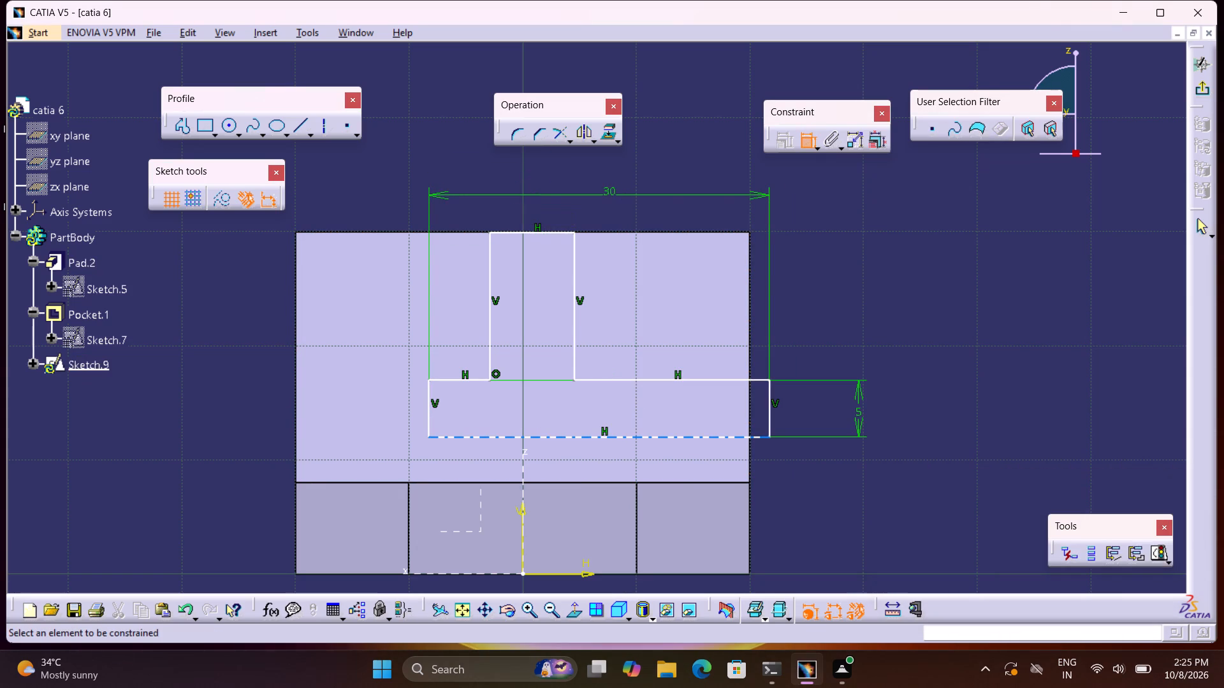
Dimension the top line of the stem and set the stem width to 10 mm.
{"action": "left_click", "coordinate": [551, 234]}
{"action": "left_click", "coordinate": [525, 171]}
{"action": "double_click", "coordinate": [532, 169]}
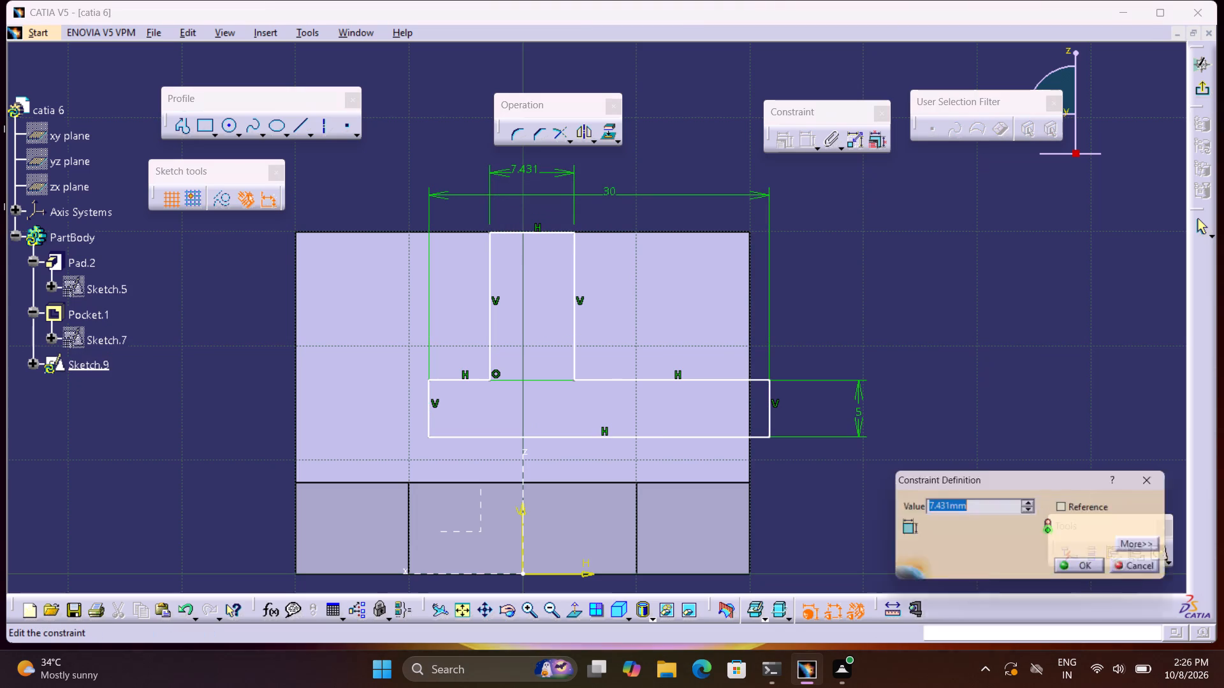
{"action": "type", "text": "10"}
{"action": "key", "text": "Return"}
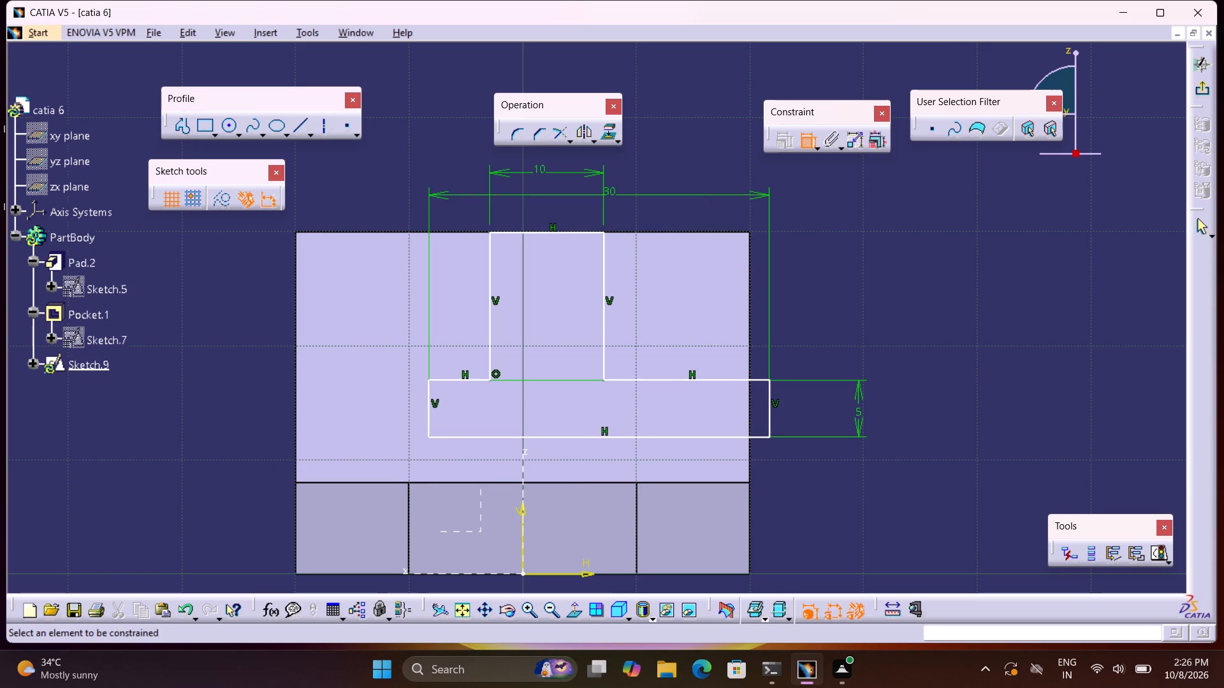
Constrain the base's left end line to a distance of 5 mm from the block's left side edge.
{"action": "left_click", "coordinate": [426, 410]}
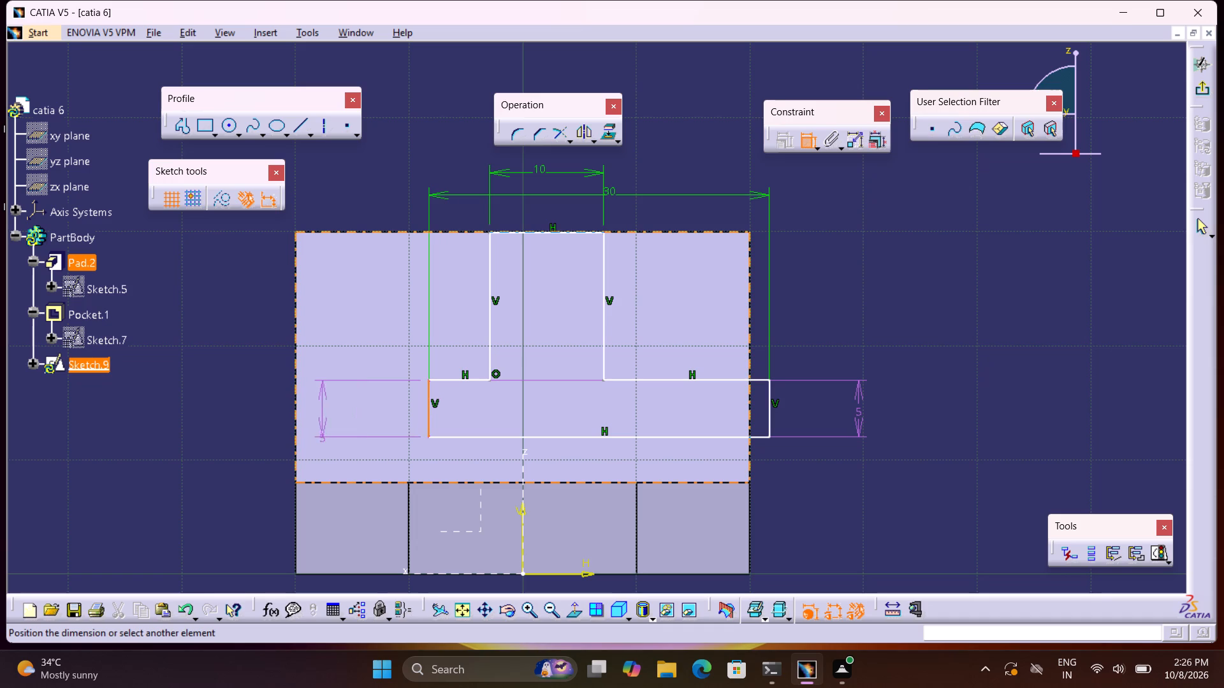
{"action": "left_click", "coordinate": [295, 421]}
{"action": "left_click", "coordinate": [339, 204]}
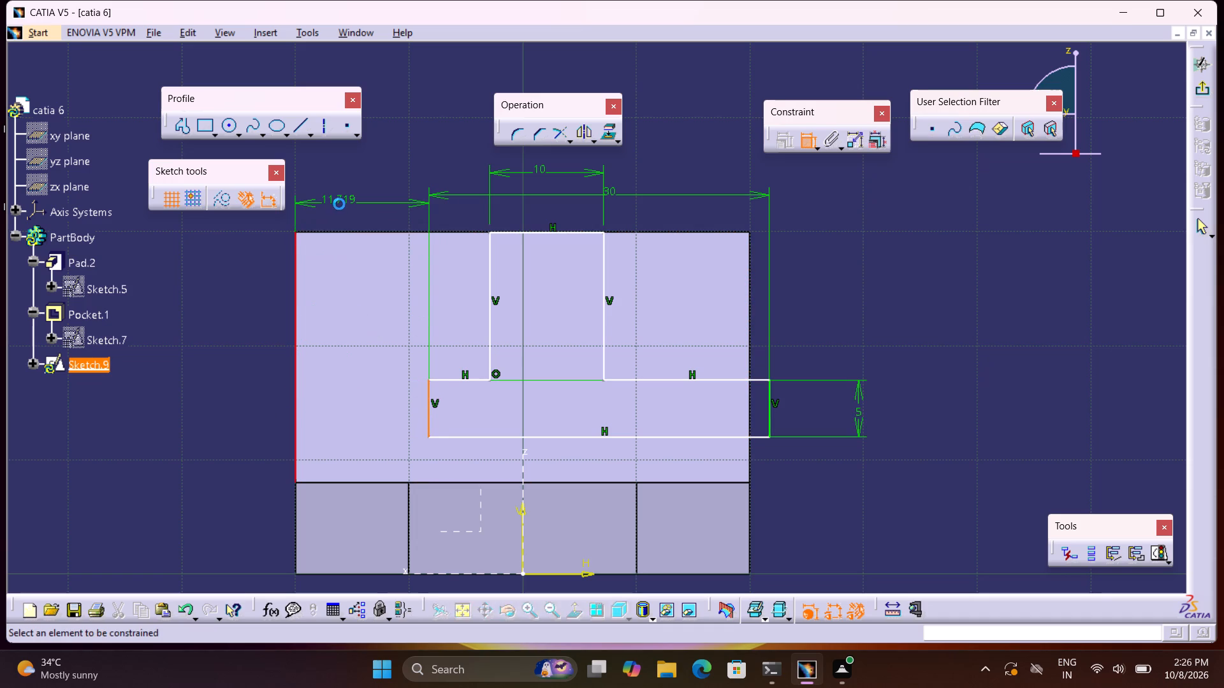
{"action": "double_click", "coordinate": [344, 201]}
{"action": "key", "text": "5"}
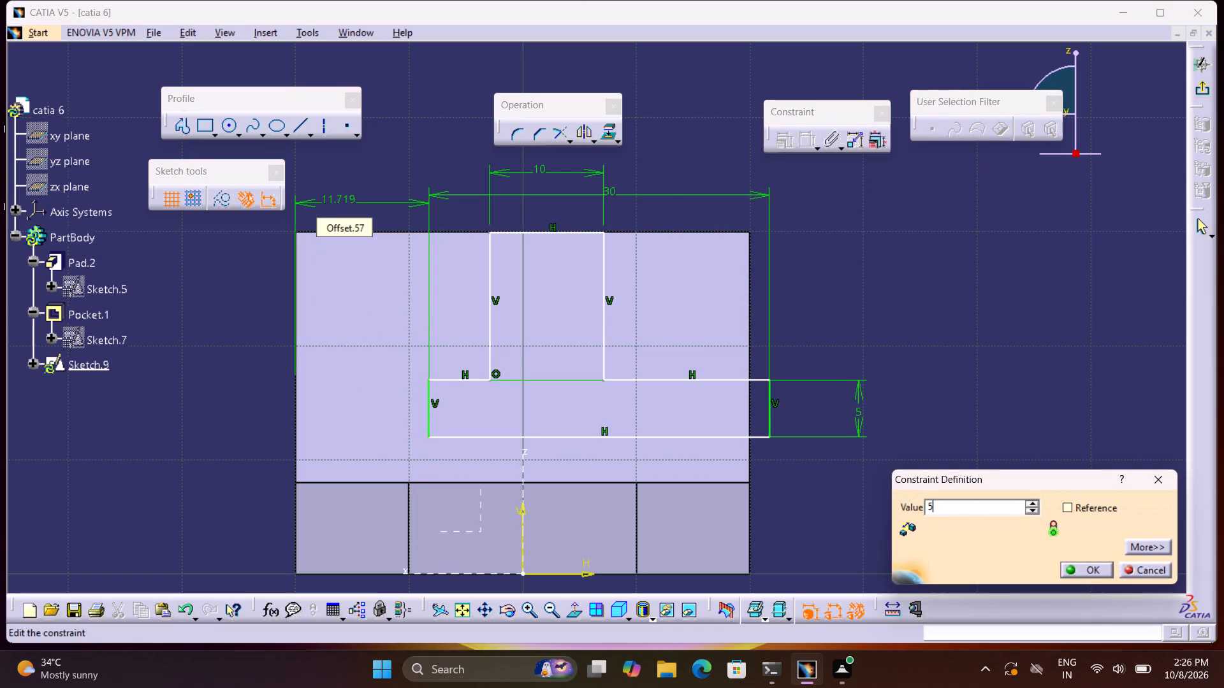
{"action": "key", "text": "Return"}
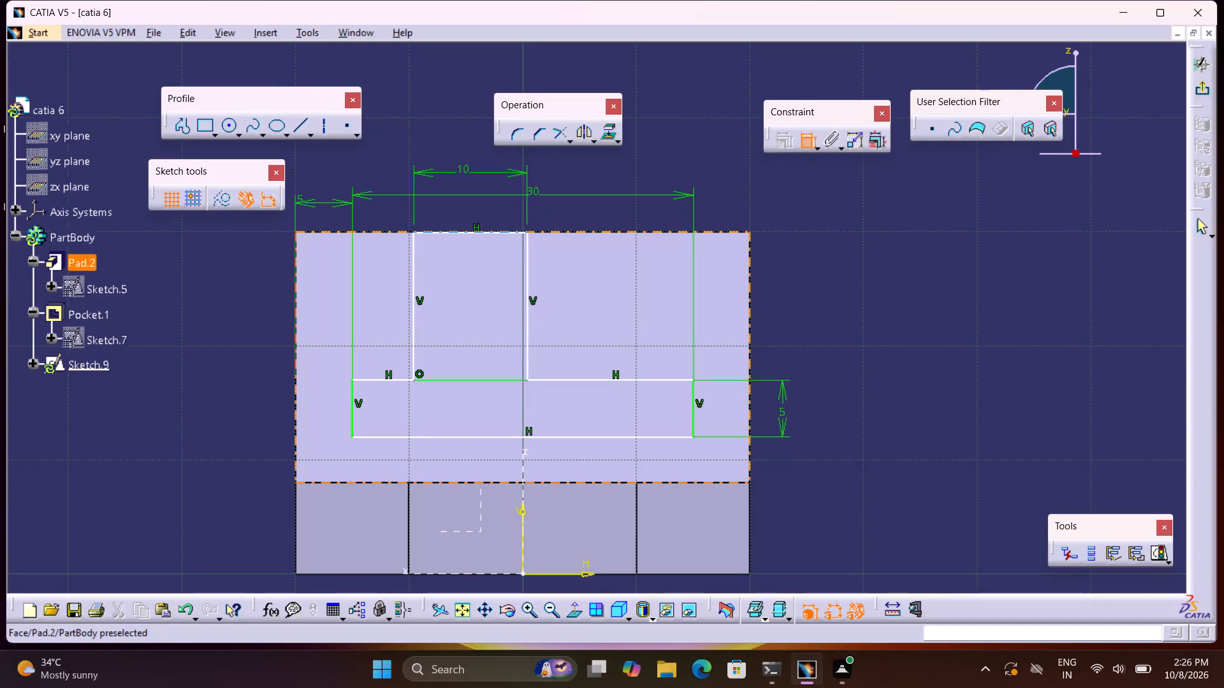
Dimension the right shoulder of the inverted-T and set its length to 15 mm.
{"action": "left_click", "coordinate": [589, 380]}
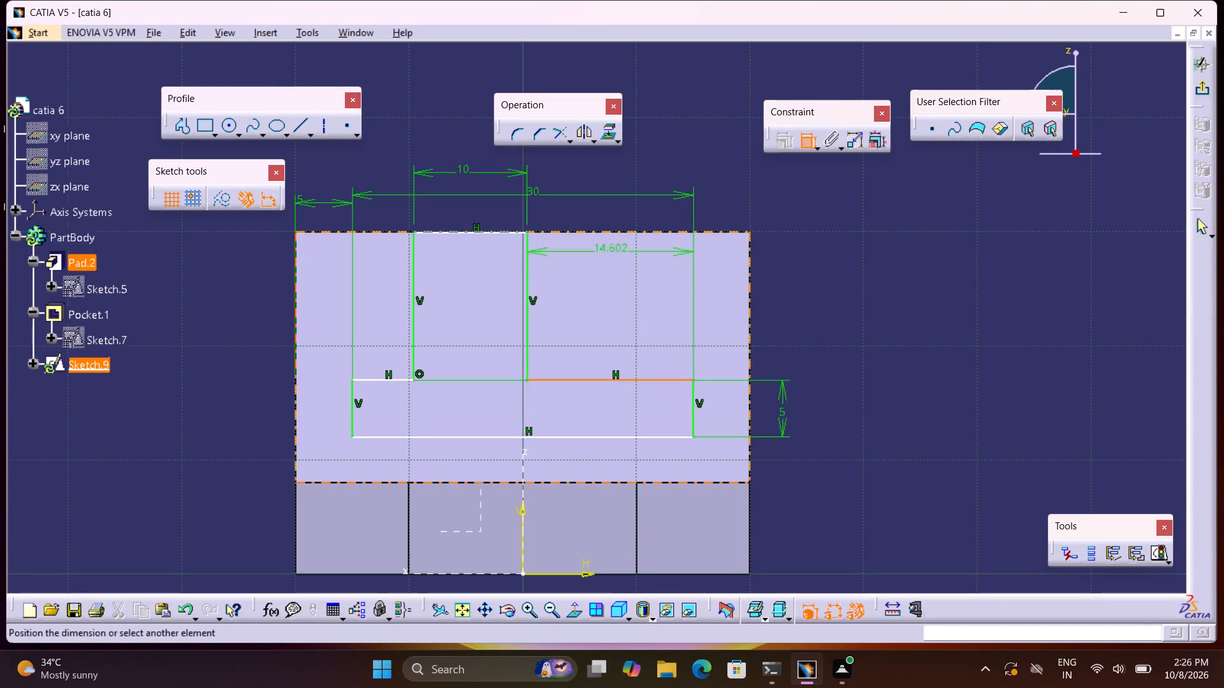
{"action": "left_click", "coordinate": [619, 173]}
{"action": "double_click", "coordinate": [626, 167]}
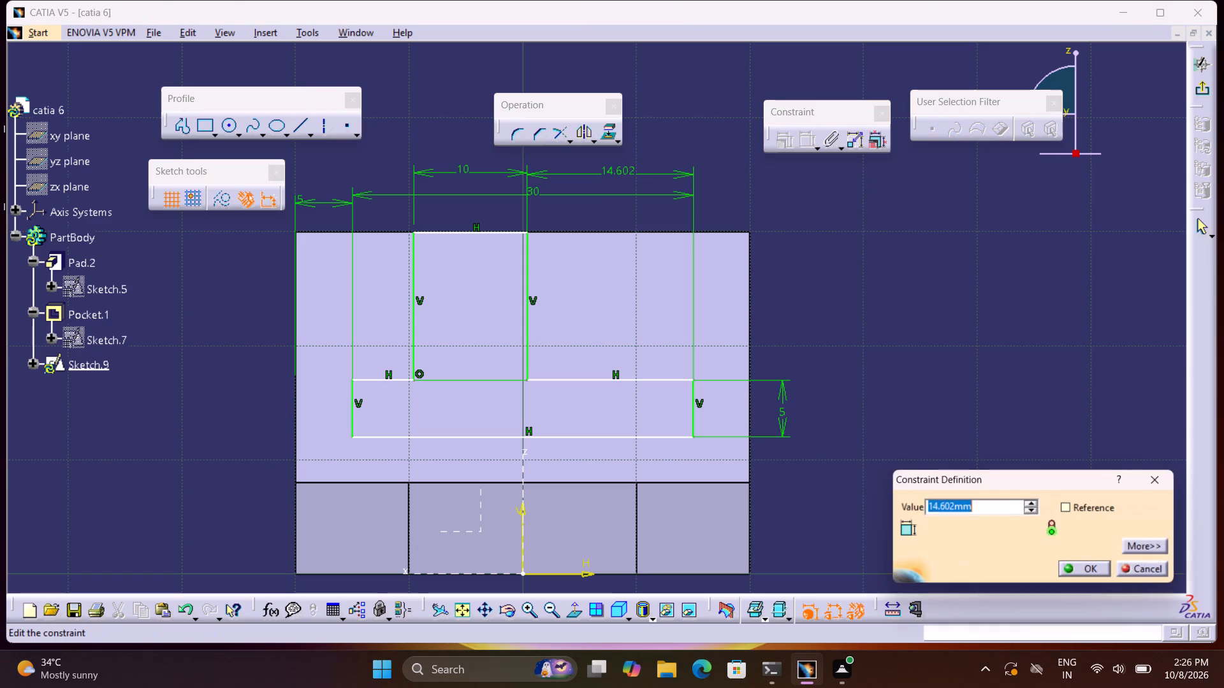
{"action": "type", "text": "15"}
{"action": "key", "text": "Return"}
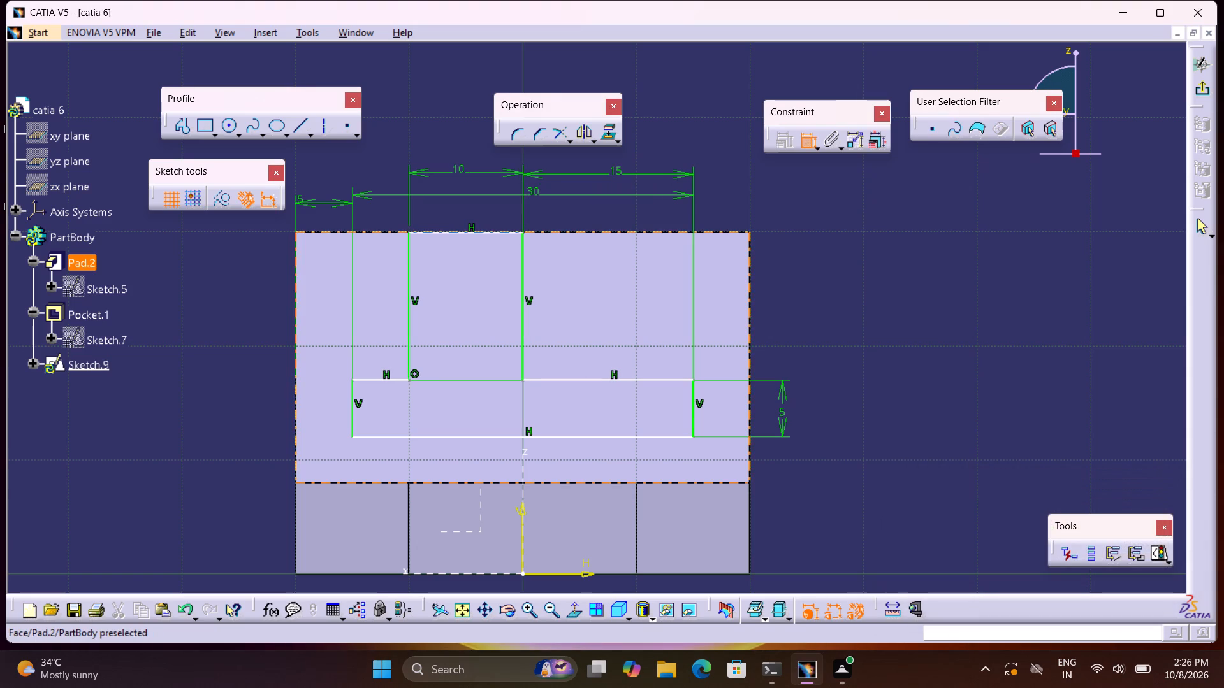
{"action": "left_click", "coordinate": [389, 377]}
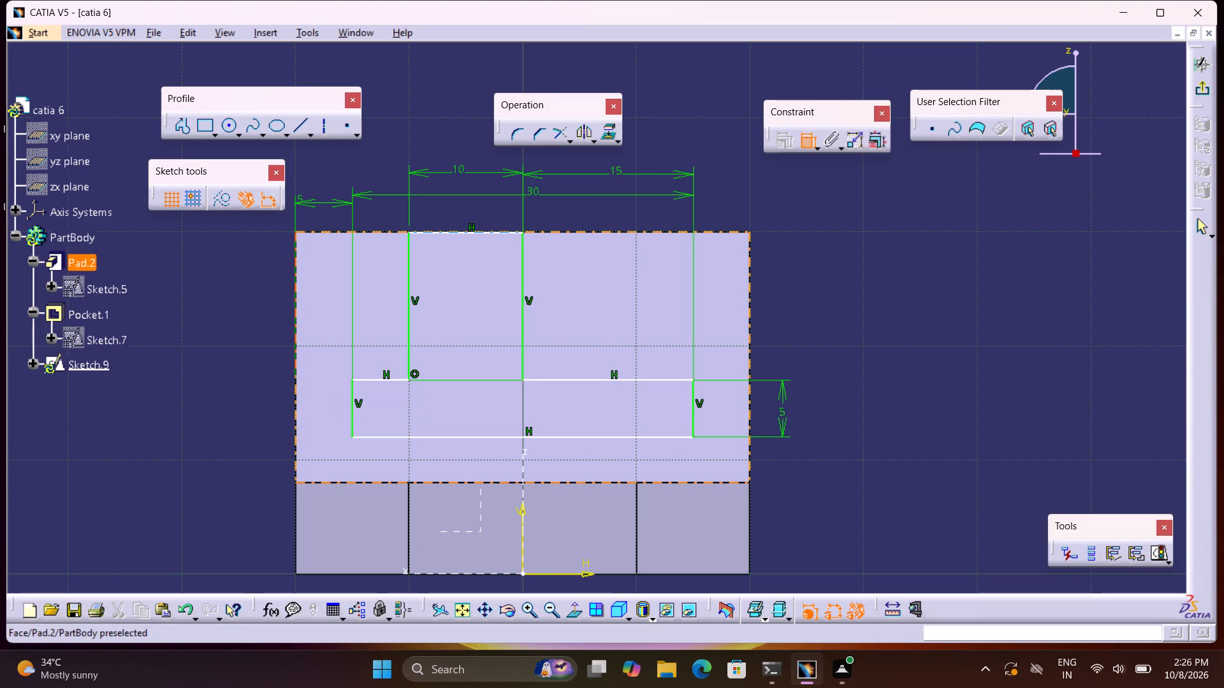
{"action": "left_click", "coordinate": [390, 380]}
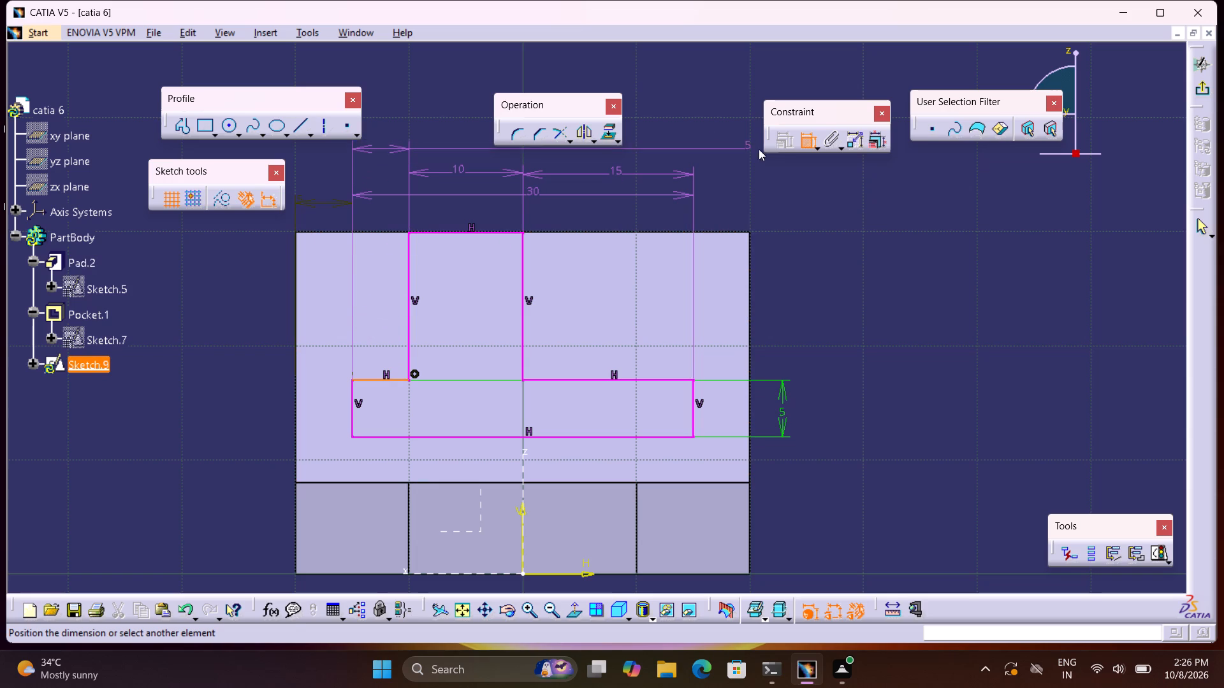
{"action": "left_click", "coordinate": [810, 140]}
Delete the 15 mm dimension on the inverted-T's right shoulder.
{"action": "left_click", "coordinate": [685, 169]}
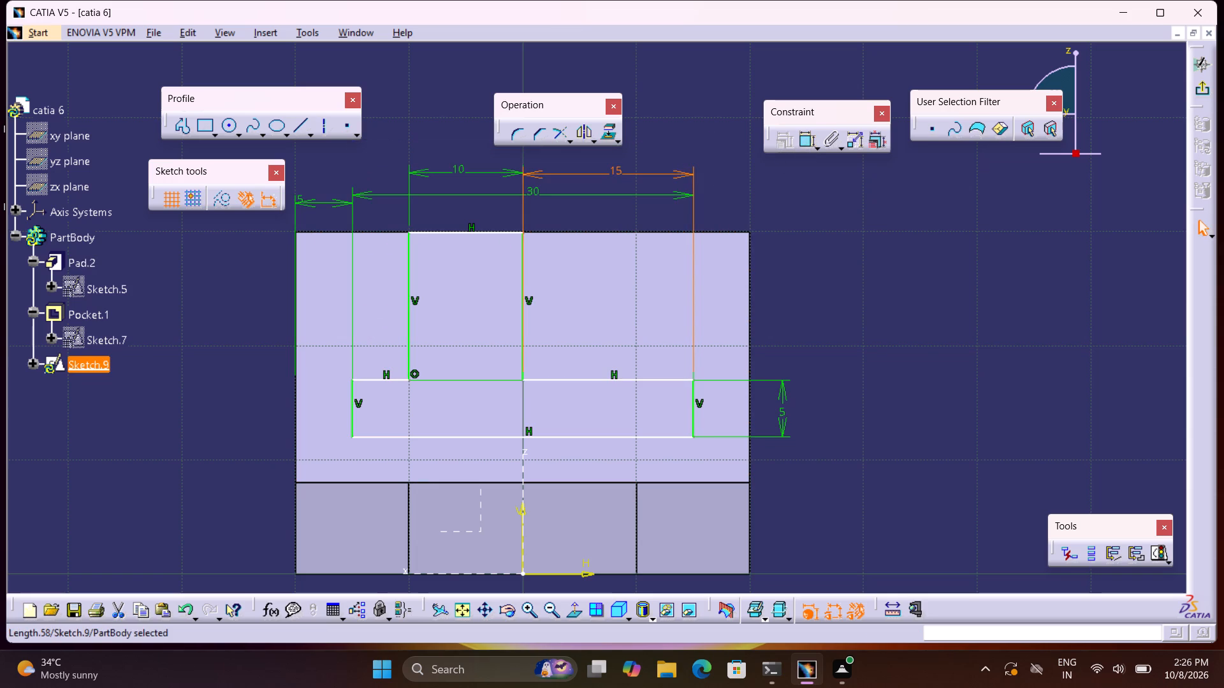
{"action": "key", "text": "Delete"}
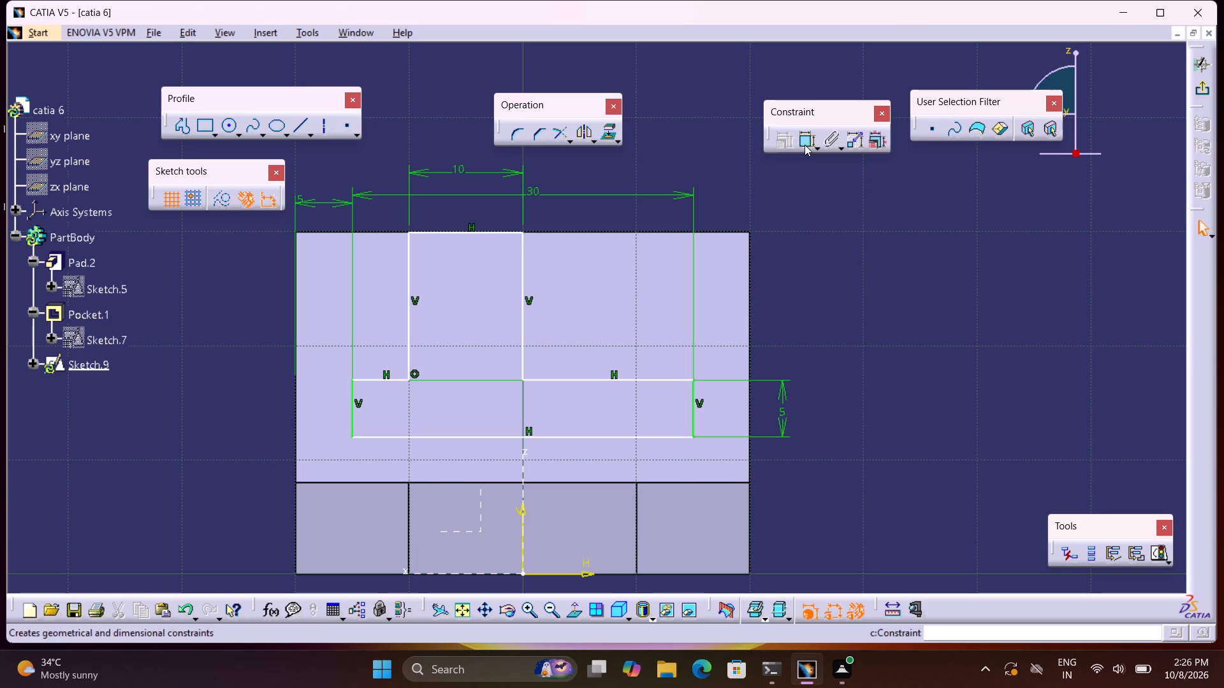
Dimension the left shoulder of the inverted-T and set its length to 15 mm.
{"action": "left_click", "coordinate": [805, 145]}
{"action": "left_click", "coordinate": [369, 380]}
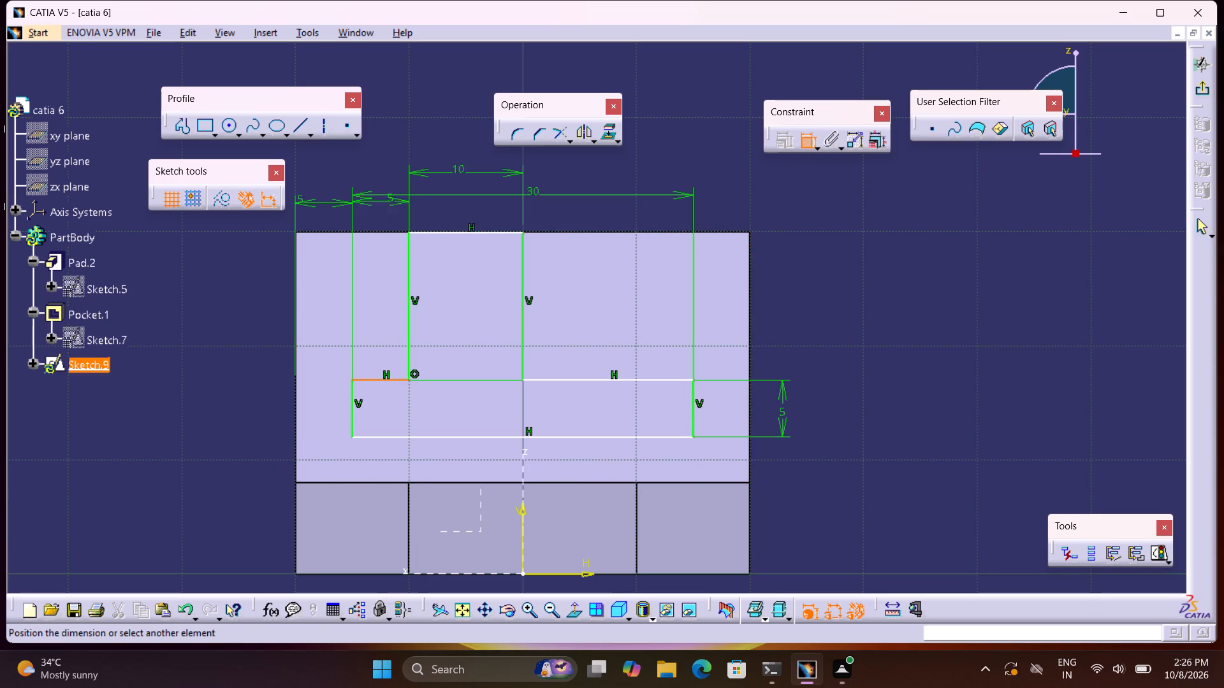
{"action": "triple_click", "coordinate": [381, 174]}
{"action": "type", "text": "15"}
{"action": "key", "text": "Return"}
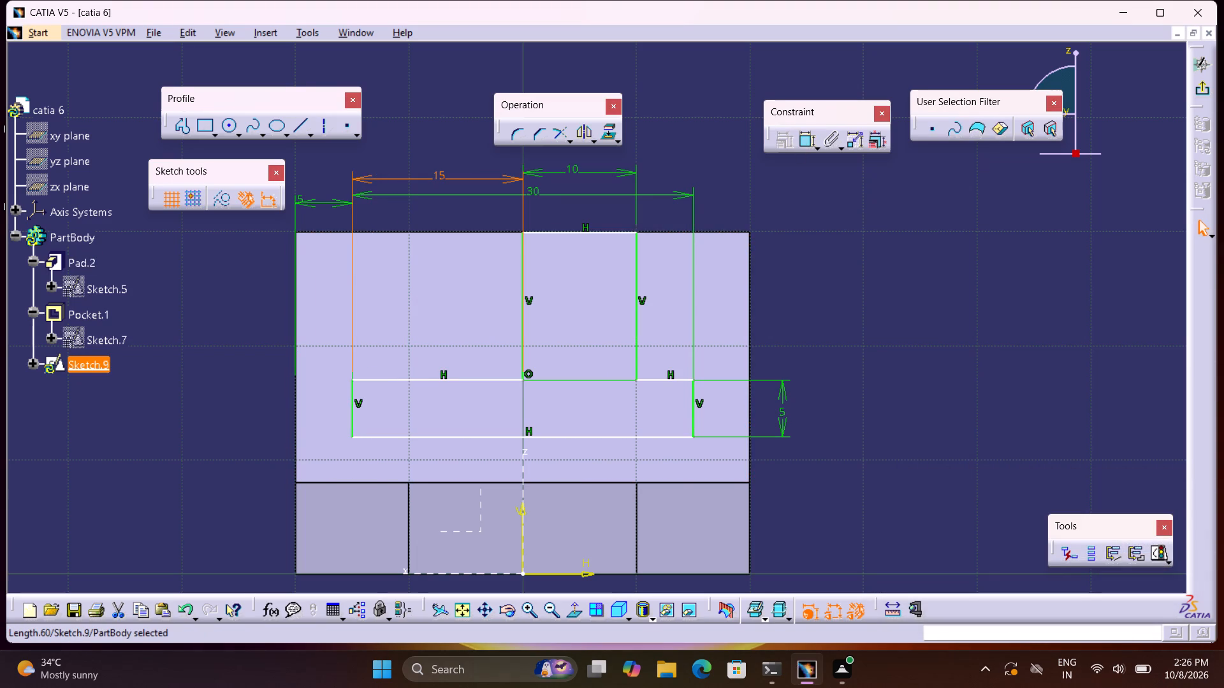
Delete the 15 mm dimension on the inverted-T's left shoulder.
{"action": "left_click", "coordinate": [409, 177]}
{"action": "key", "text": "Delete"}
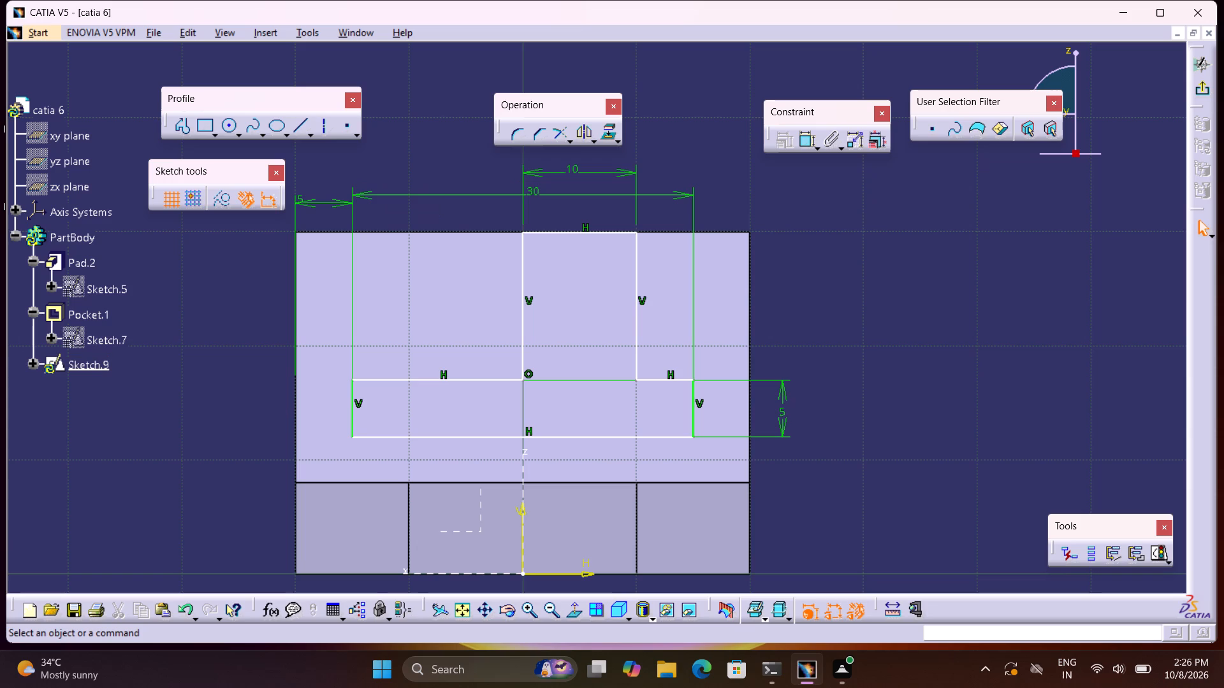
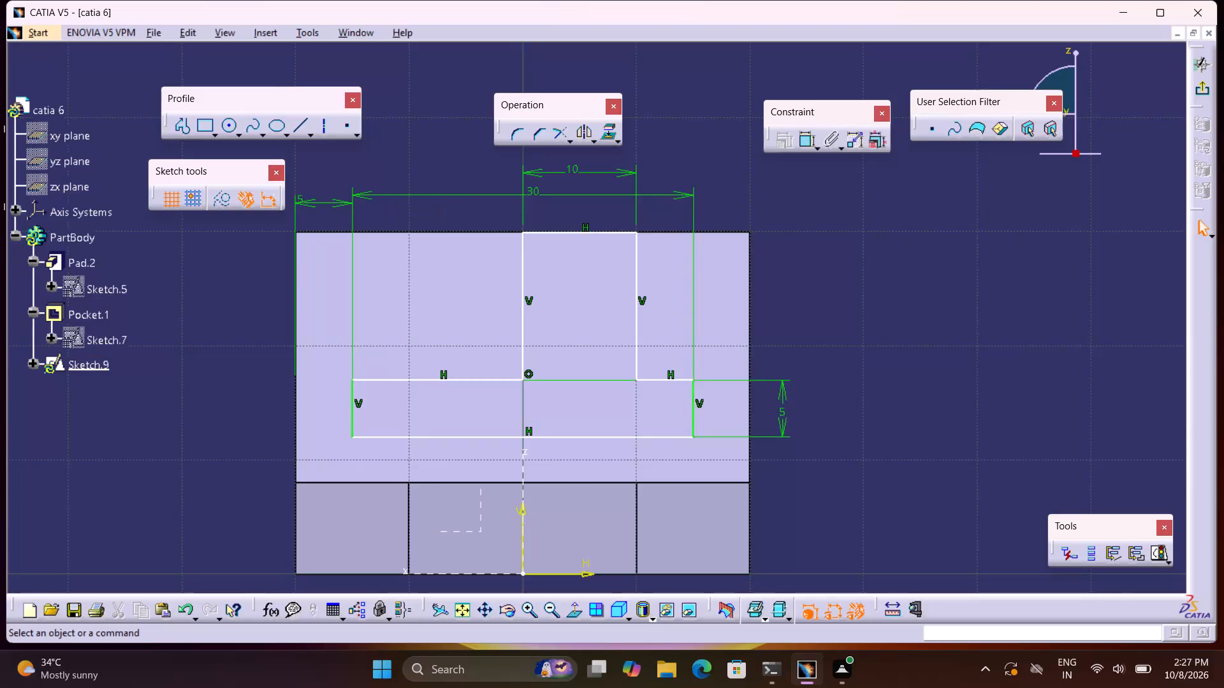
Dimension the right shoulder of the inverted-T and set its length to 10 mm.
{"action": "double_click", "coordinate": [809, 137]}
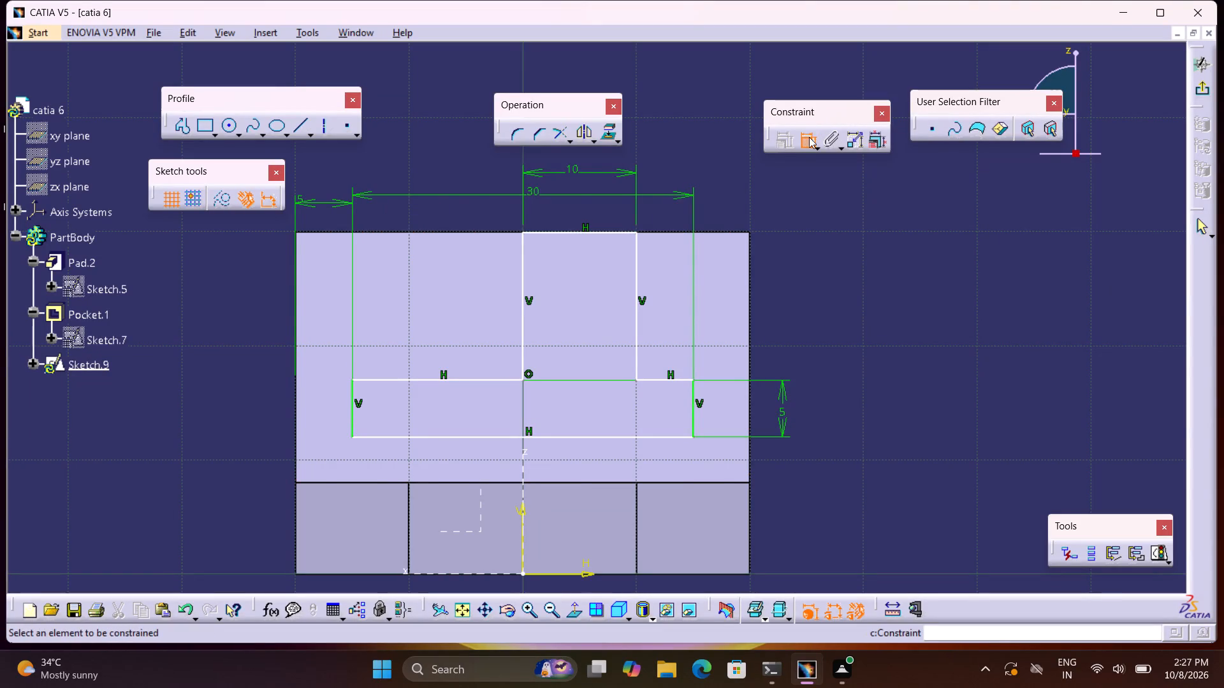
{"action": "left_click", "coordinate": [659, 378]}
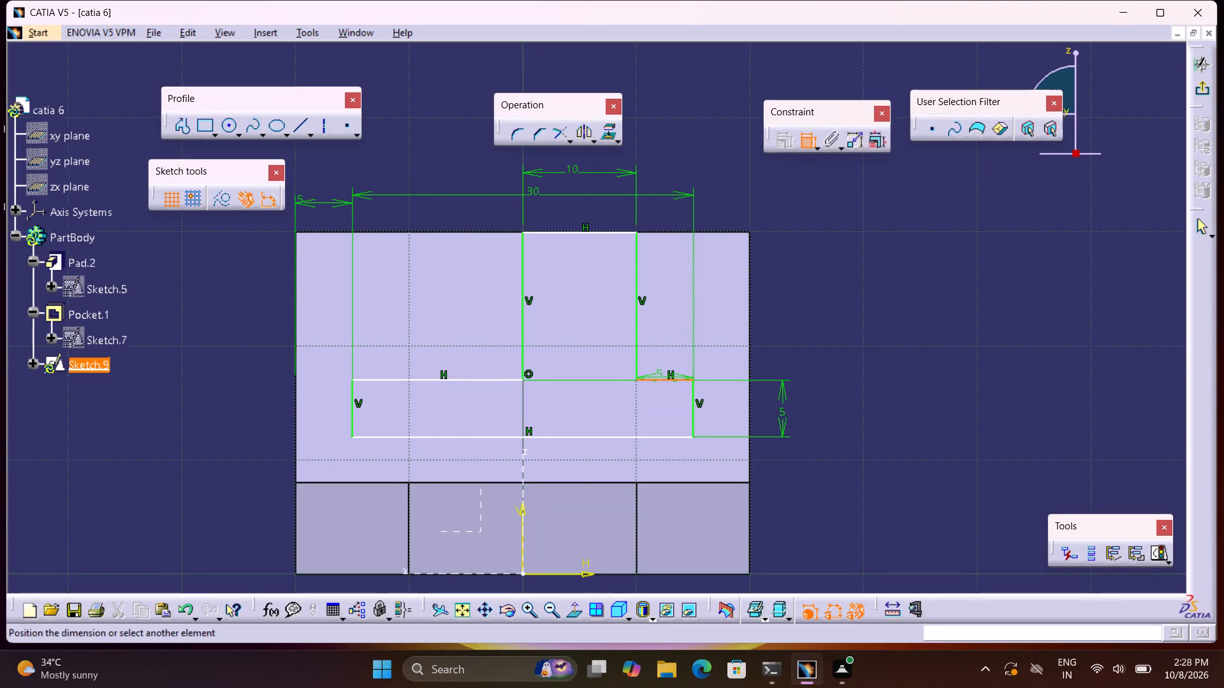
{"action": "left_click", "coordinate": [669, 171]}
{"action": "double_click", "coordinate": [669, 169]}
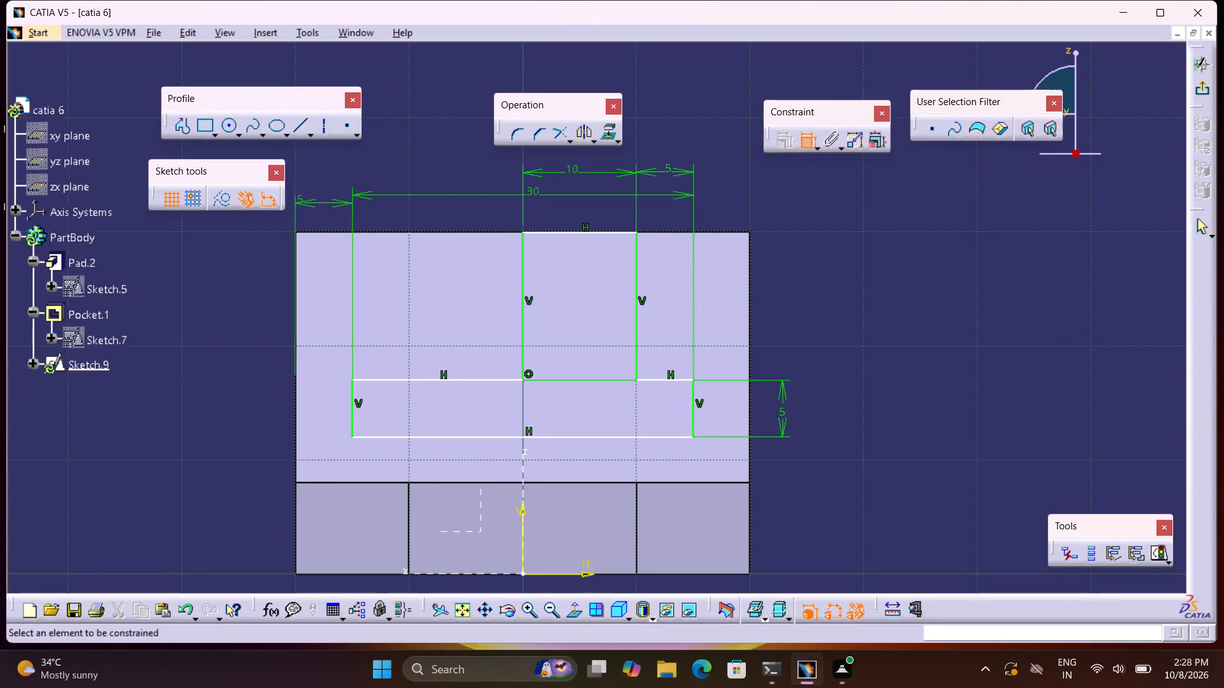
{"action": "double_click", "coordinate": [669, 168]}
{"action": "key", "text": "1"}
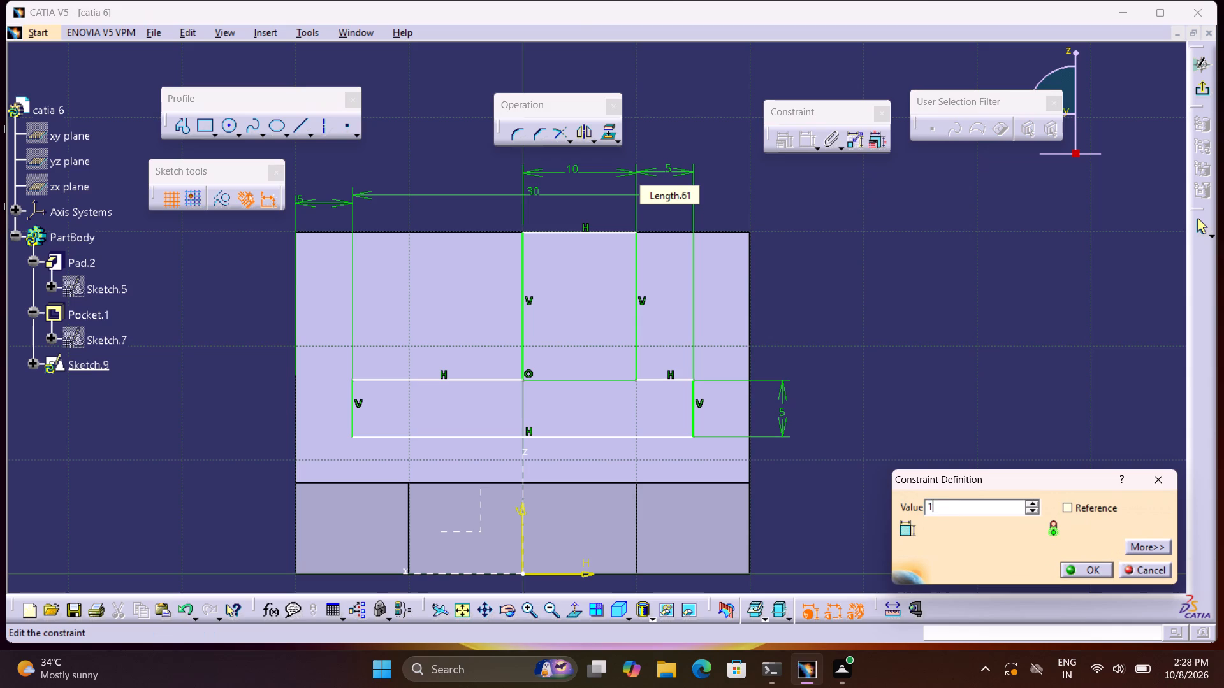
{"action": "key", "text": "0"}
{"action": "key", "text": "Return"}
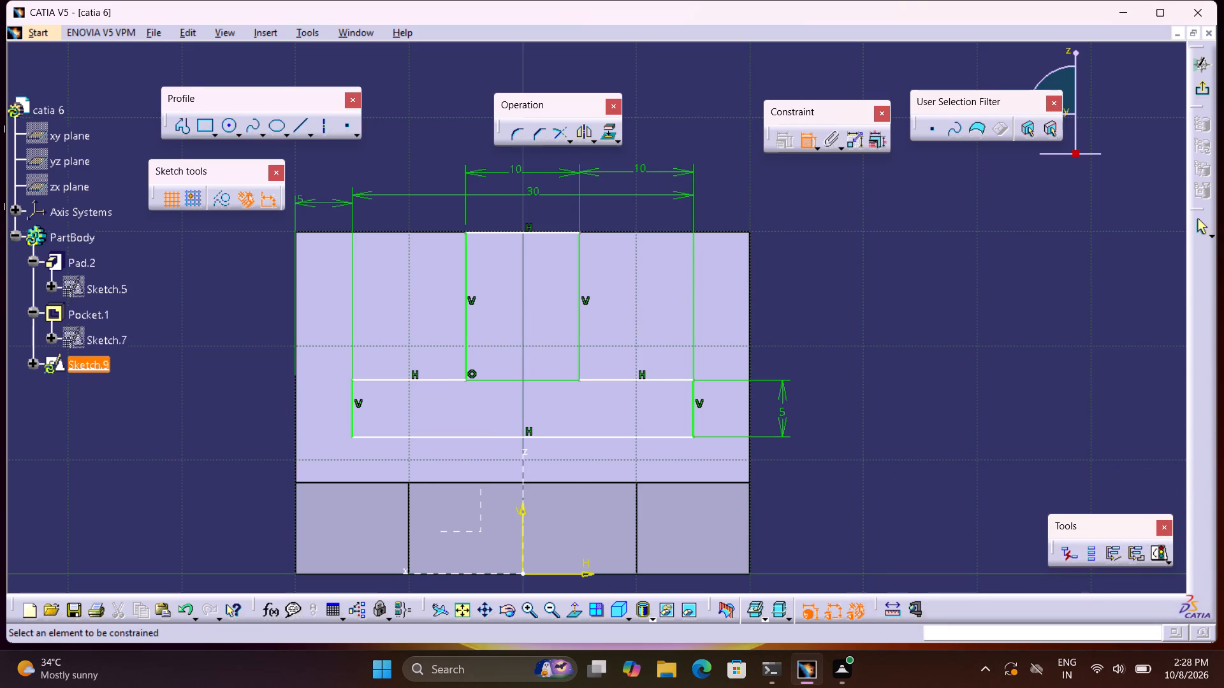
{"action": "left_click", "coordinate": [455, 381]}
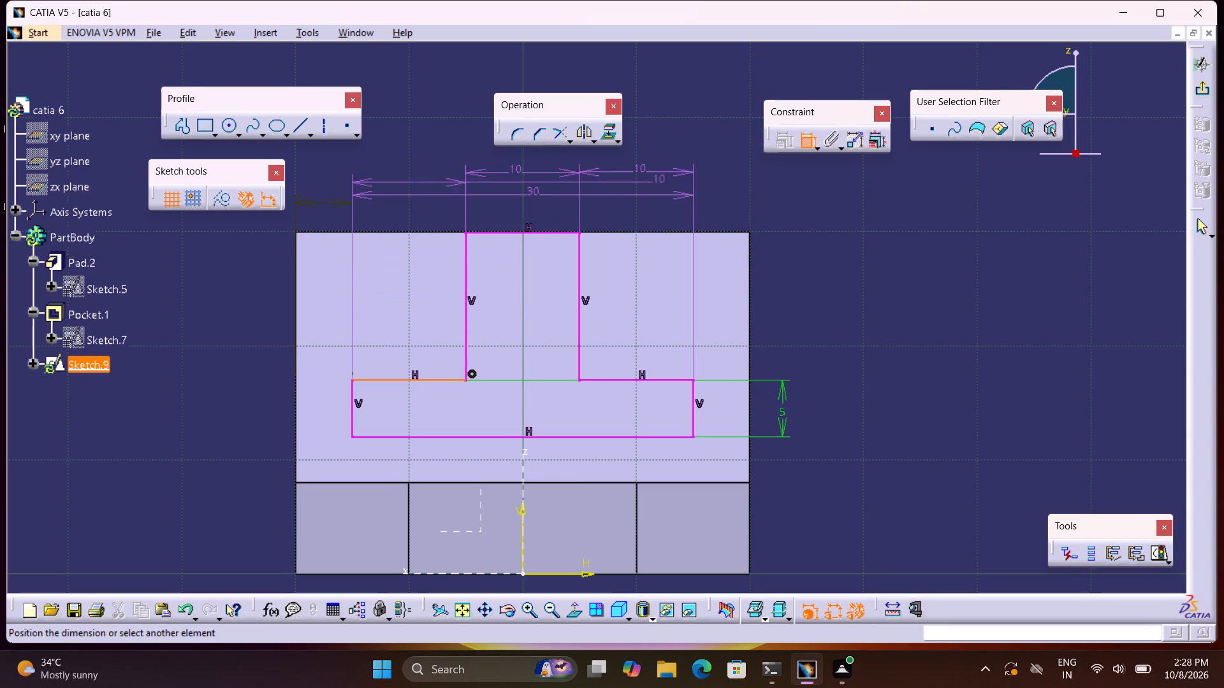
{"action": "left_click", "coordinate": [804, 145]}
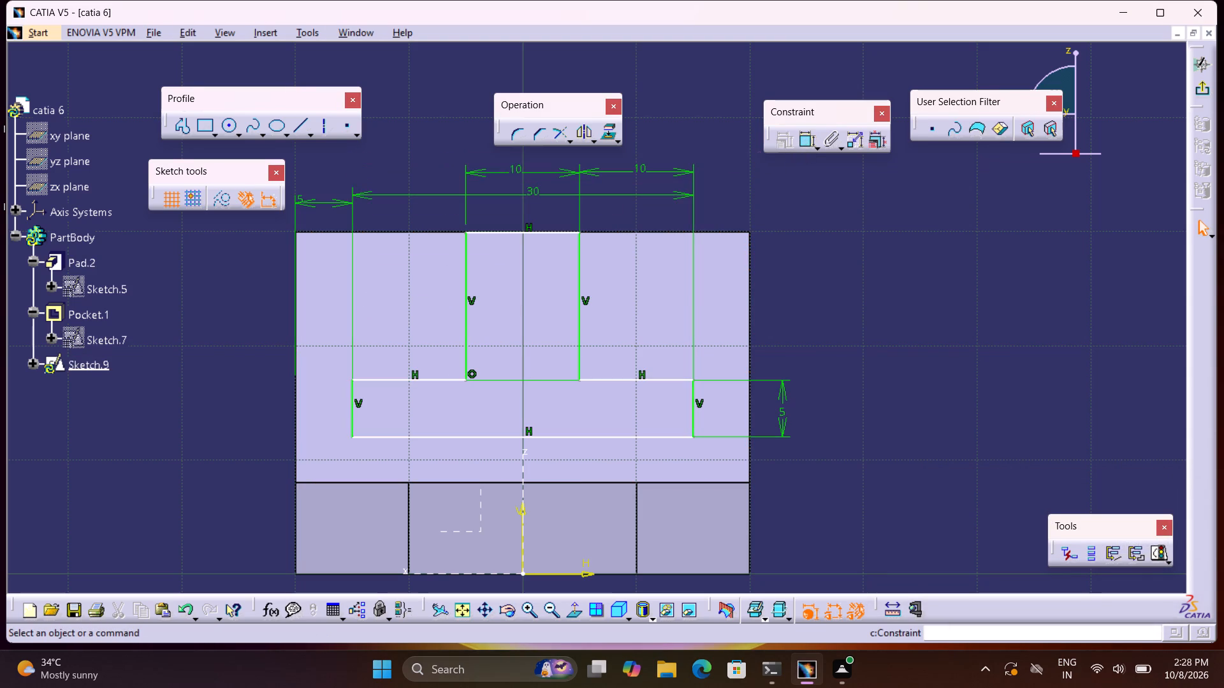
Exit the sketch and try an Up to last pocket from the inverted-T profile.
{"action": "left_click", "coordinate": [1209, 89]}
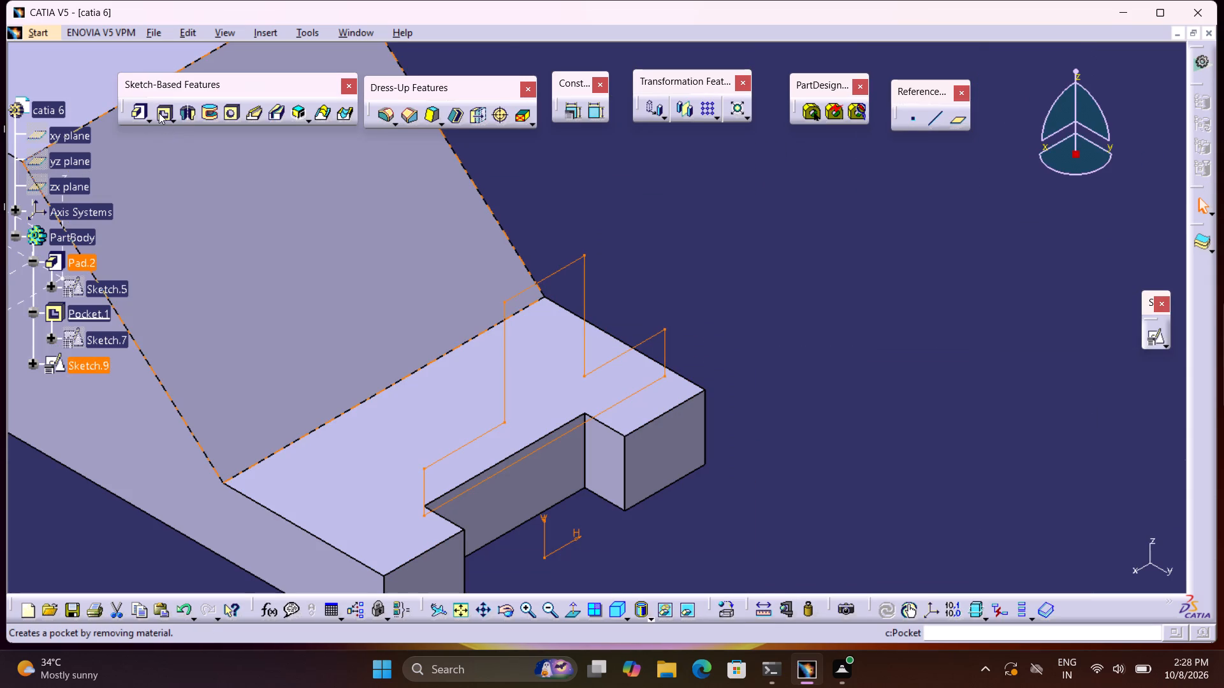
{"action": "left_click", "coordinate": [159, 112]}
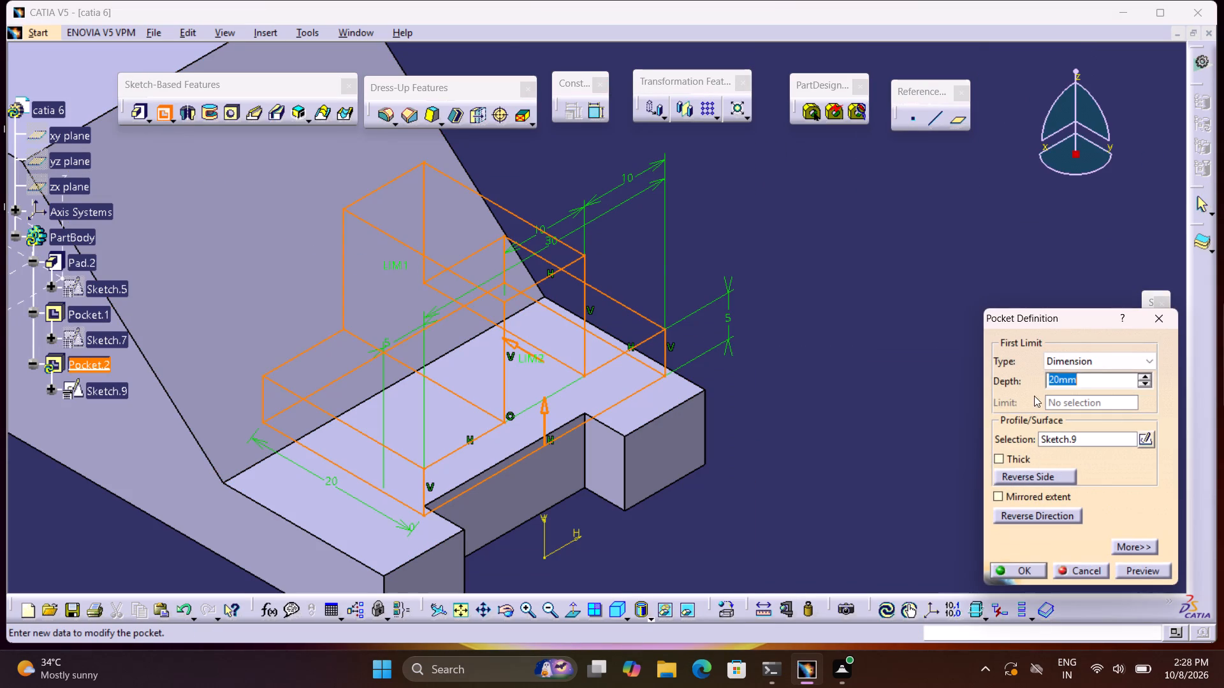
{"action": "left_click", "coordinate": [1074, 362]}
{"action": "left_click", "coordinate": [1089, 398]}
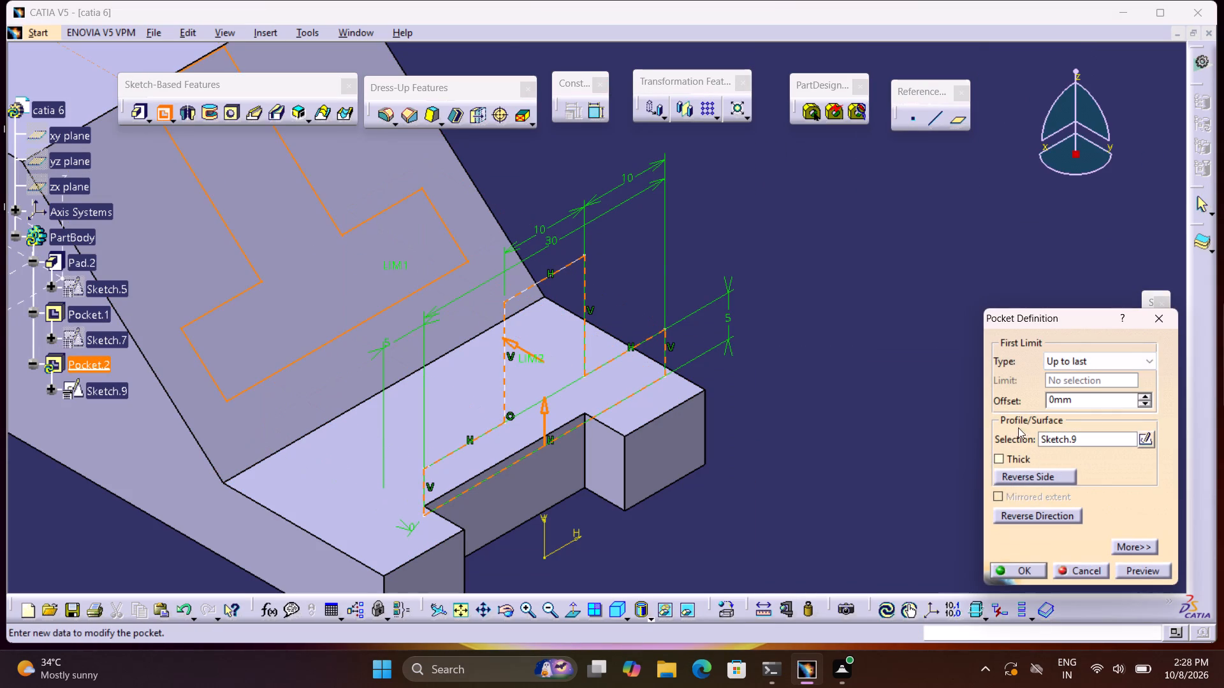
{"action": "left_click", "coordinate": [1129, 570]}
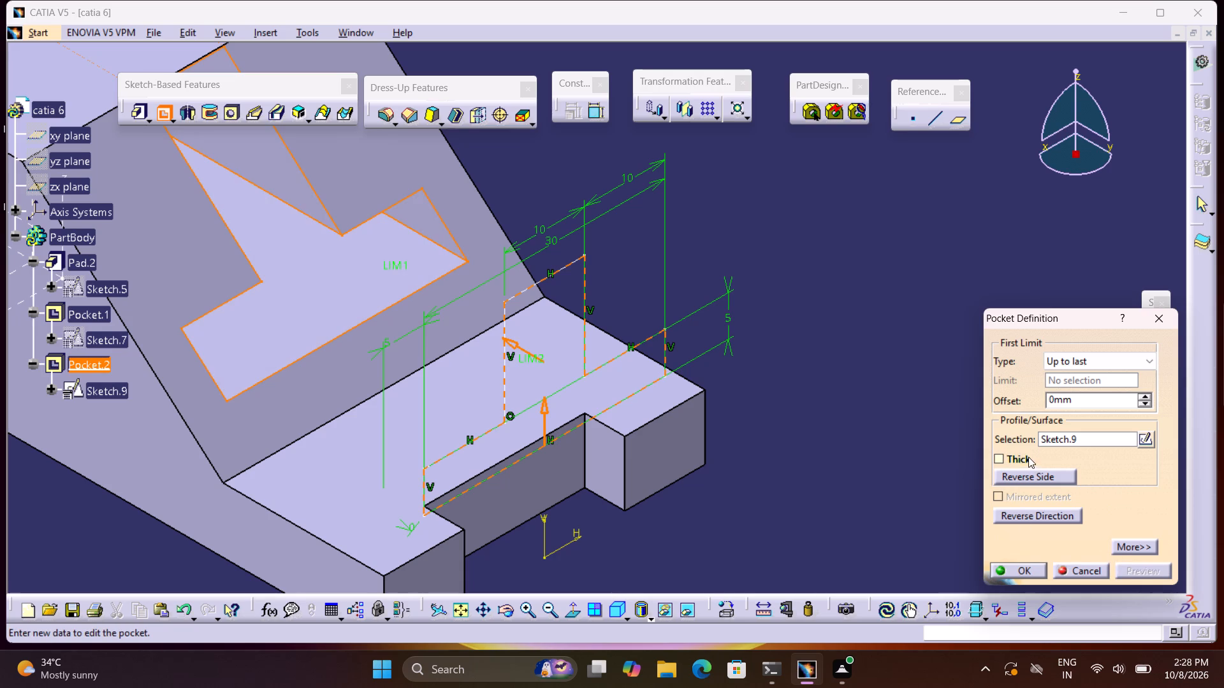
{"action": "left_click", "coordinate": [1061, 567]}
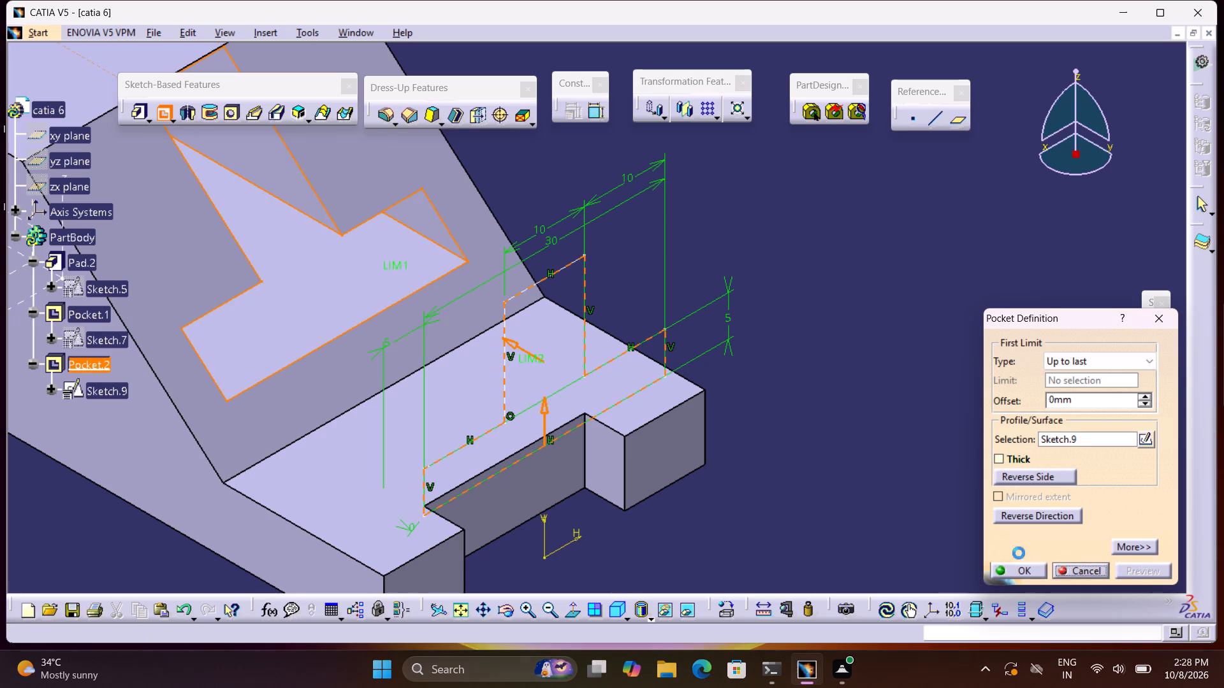
Reopen the inverted-T sketch, extend the stem's top edge slightly above the block's top, and exit the sketch.
{"action": "double_click", "coordinate": [584, 268]}
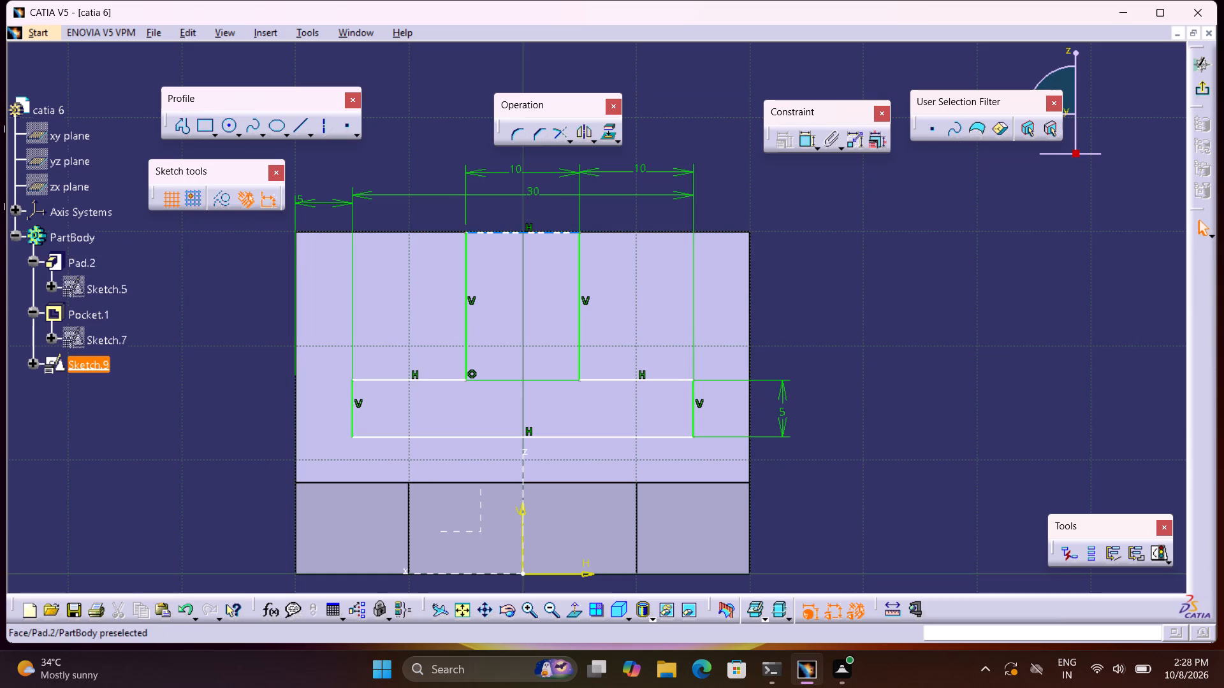
{"action": "left_click", "coordinate": [514, 231]}
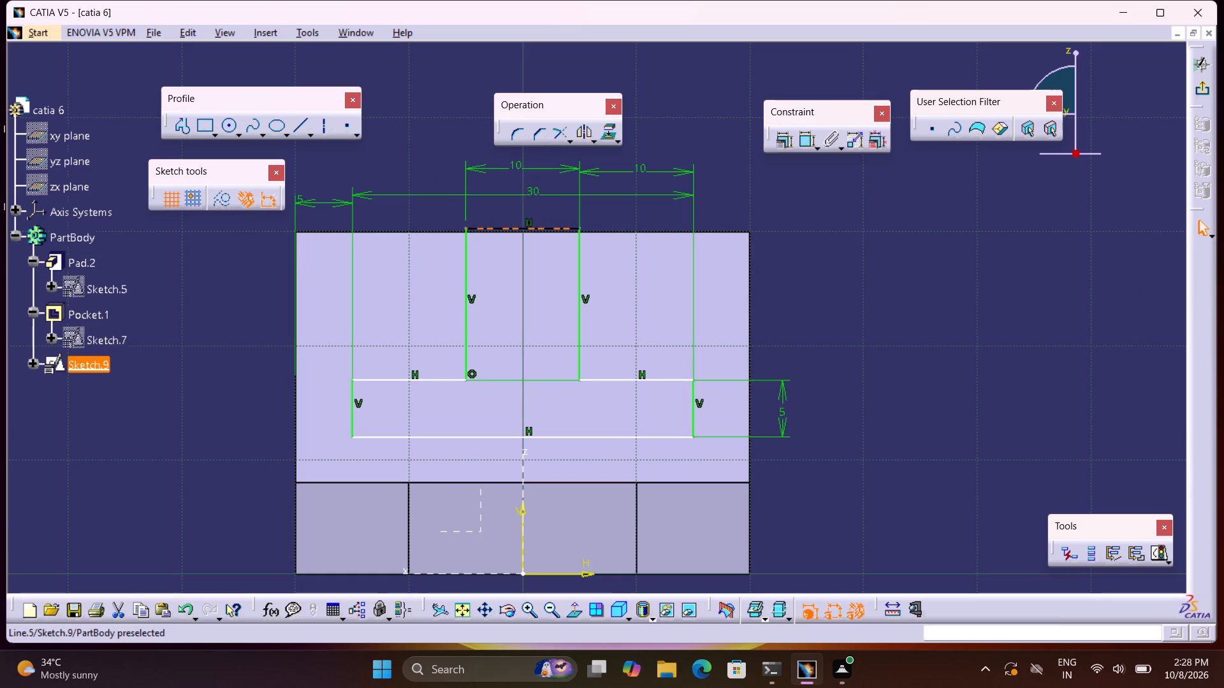
{"action": "left_click", "coordinate": [1200, 90]}
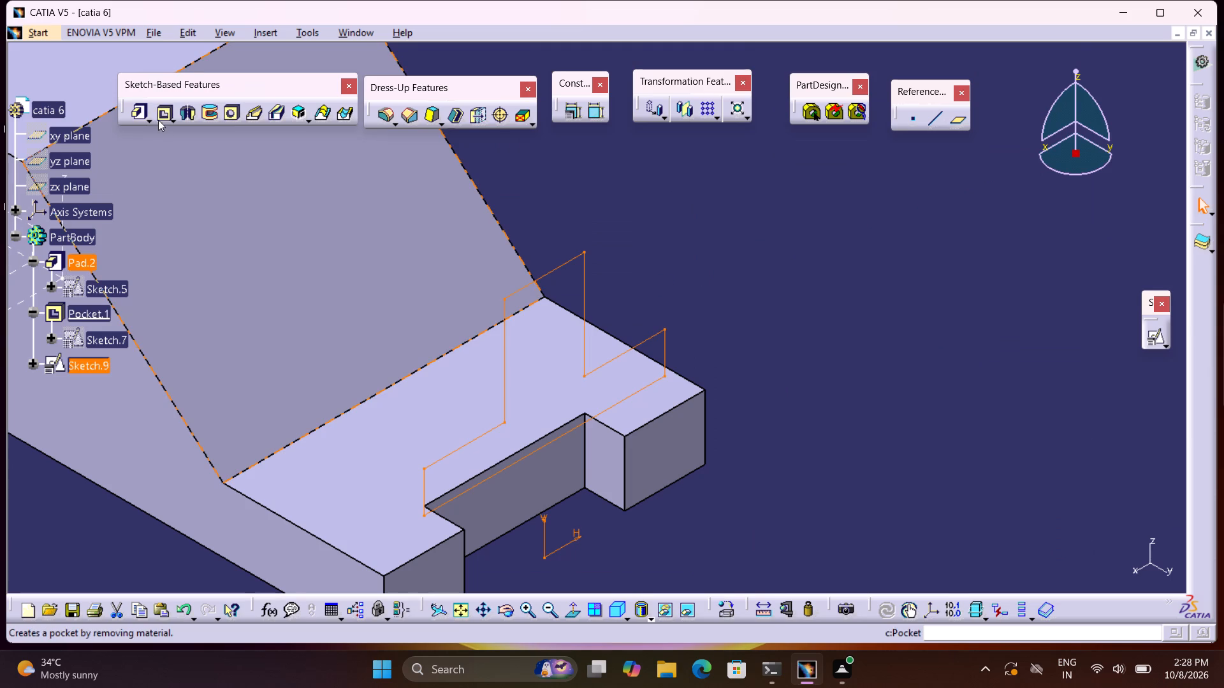
Cut the inverted-T sketch through the sloped block as a pocket with the Up to last limit.
{"action": "left_click", "coordinate": [157, 117]}
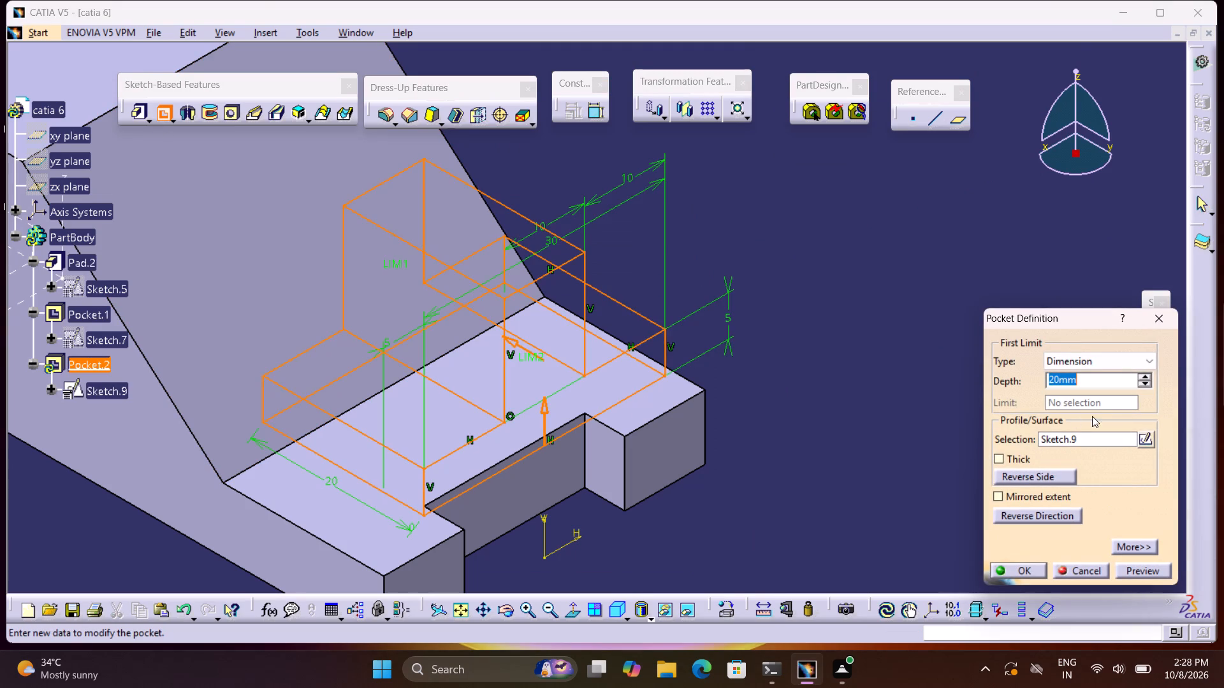
{"action": "left_click", "coordinate": [1092, 362]}
{"action": "left_click", "coordinate": [1091, 397]}
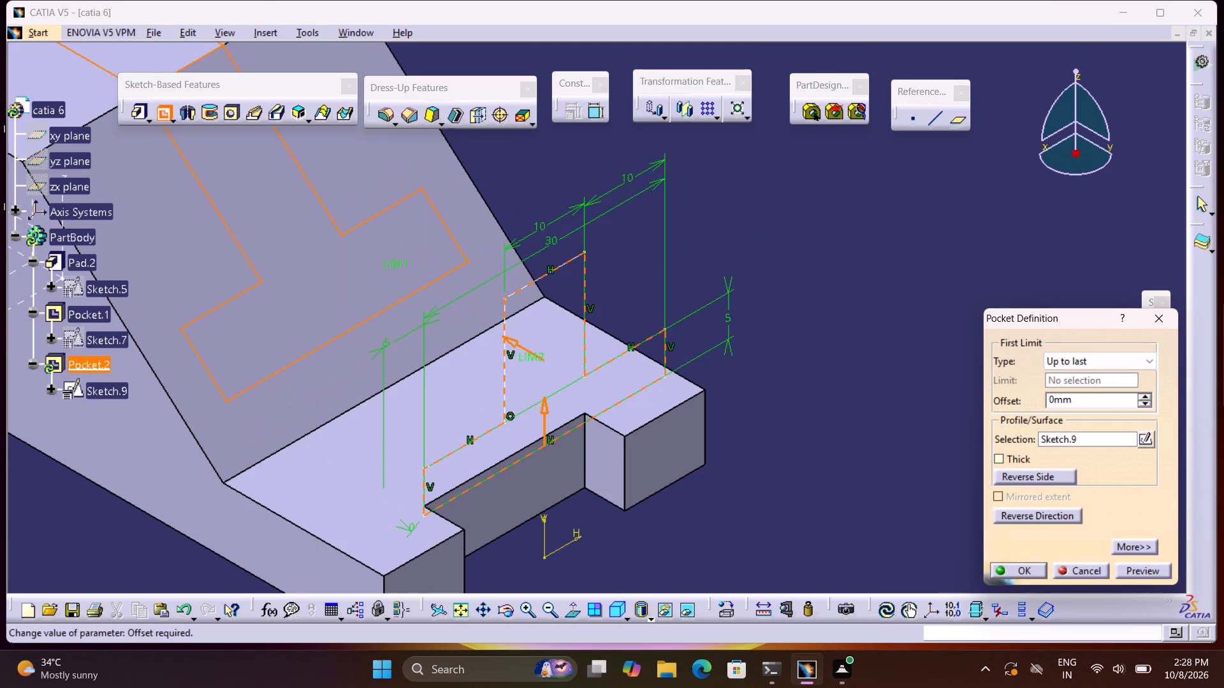
{"action": "left_click", "coordinate": [1125, 570]}
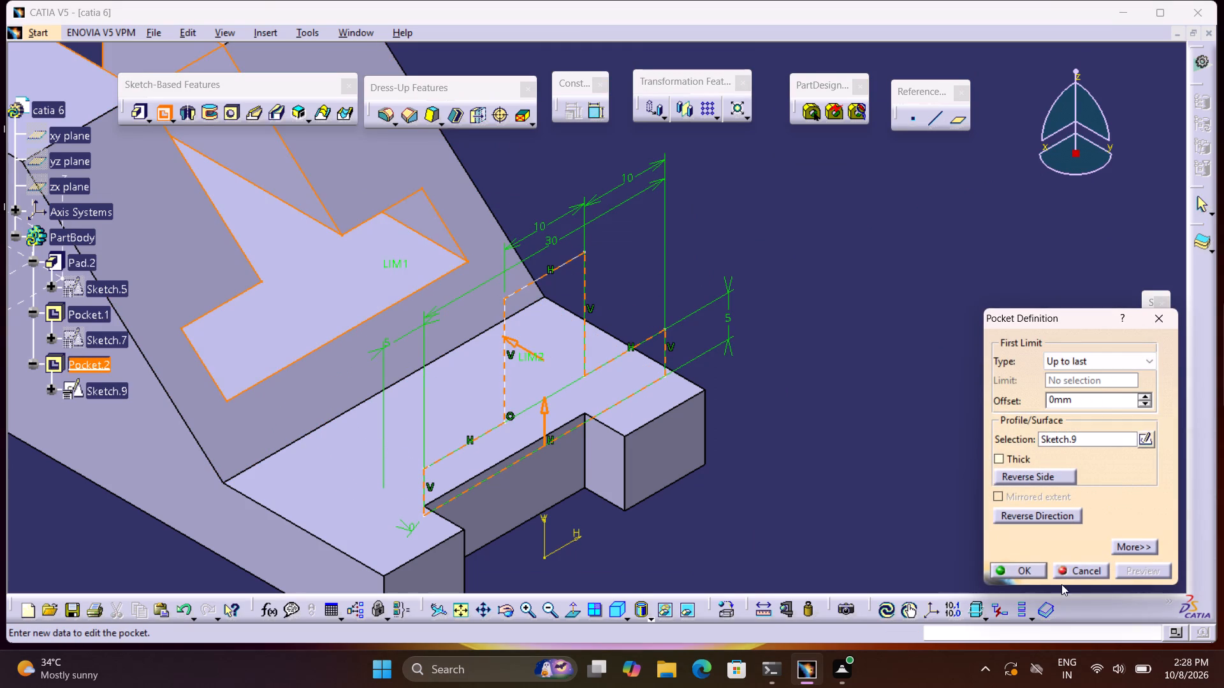
{"action": "left_click", "coordinate": [1012, 574]}
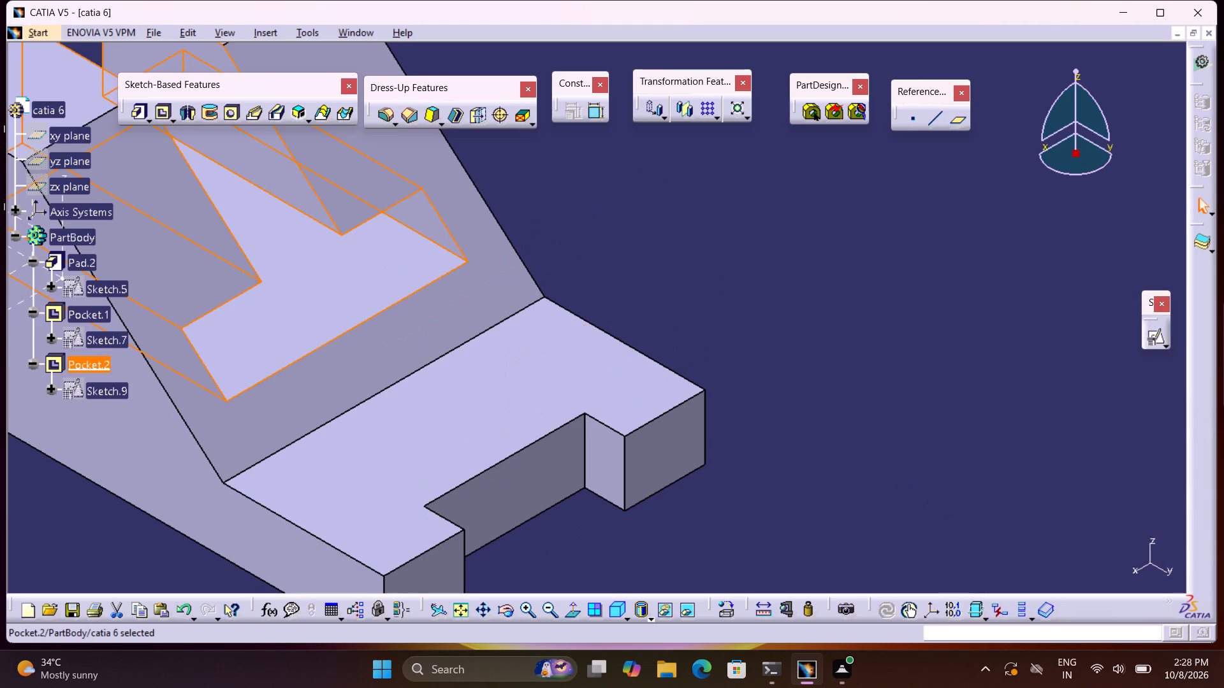
Examine the block with its inverted-T pocket and end notch from other angles.
{"action": "middle_click_drag", "start_coordinate": [870, 419], "coordinate": [855, 414]}
{"action": "double_click", "coordinate": [855, 413]}
{"action": "middle_click_drag", "start_coordinate": [853, 412], "coordinate": [796, 401]}
{"action": "right_click_drag", "start_coordinate": [843, 410], "coordinate": [740, 378]}
{"action": "middle_click_drag", "start_coordinate": [756, 389], "coordinate": [743, 381]}
{"action": "middle_click_drag", "start_coordinate": [740, 378], "coordinate": [731, 373]}
{"action": "right_click_drag", "start_coordinate": [740, 378], "coordinate": [731, 373]}
{"action": "middle_click_drag", "start_coordinate": [773, 380], "coordinate": [829, 441]}
{"action": "right_click", "coordinate": [805, 403]}
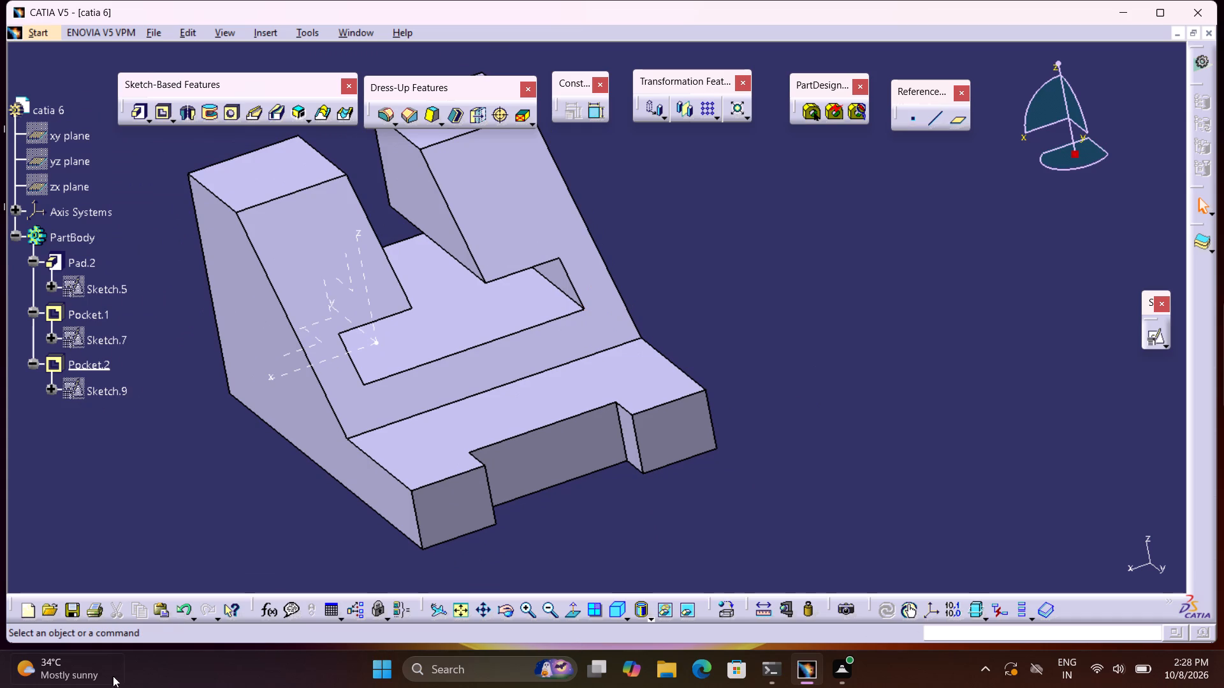
Save the part to the Desktop as a CATPart named catia 6.
{"action": "left_click", "coordinate": [73, 613]}
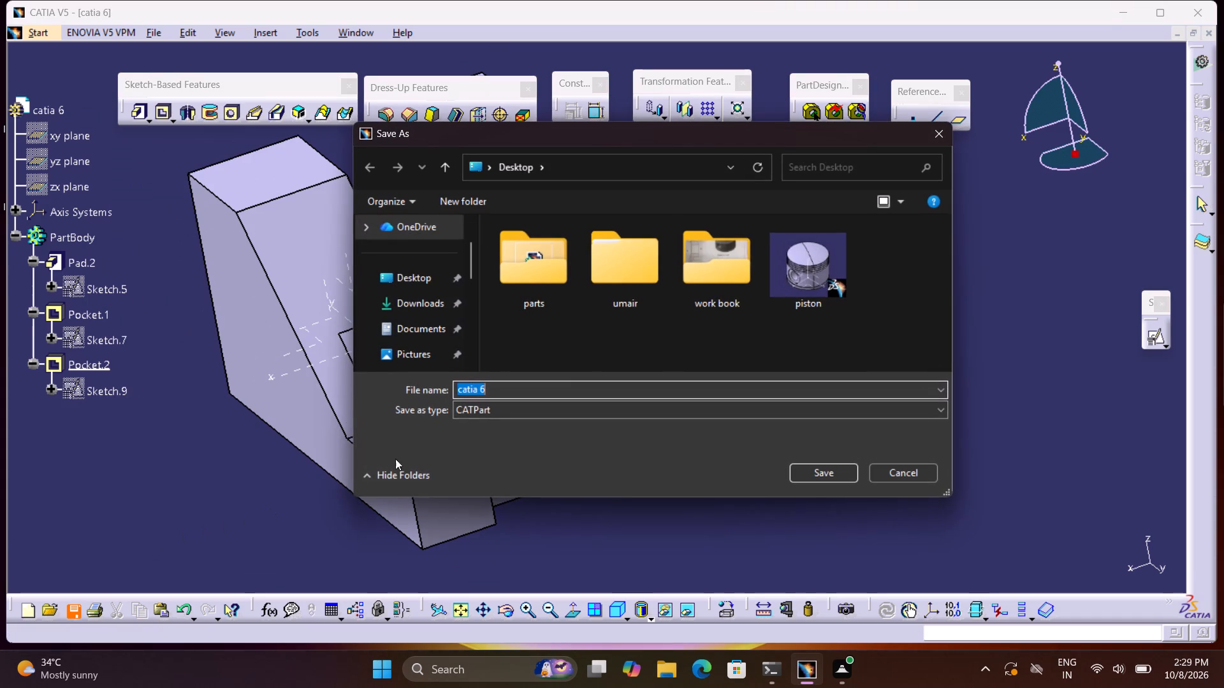
{"action": "left_click", "coordinate": [428, 282]}
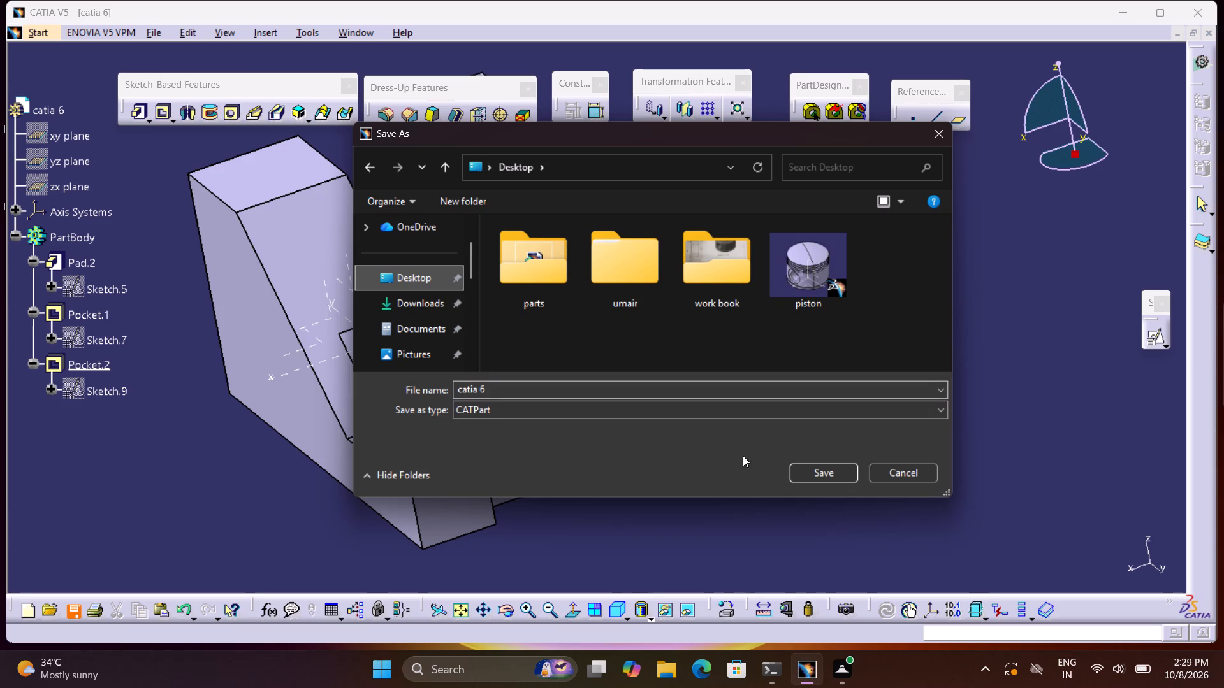
{"action": "left_click", "coordinate": [808, 473]}
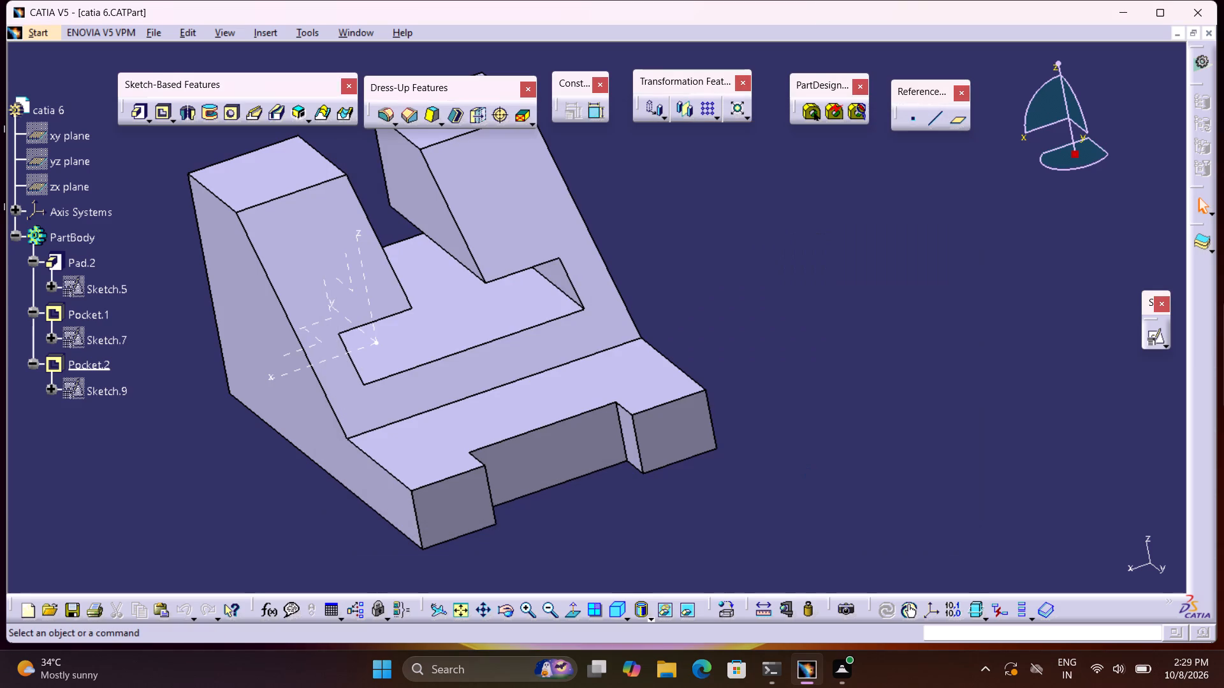
Toggle the Y-axis reversal of the absolute axis system and show the part in the isometric view.
{"action": "middle_click_drag", "start_coordinate": [806, 477], "coordinate": [817, 514]}
{"action": "right_click", "coordinate": [806, 477]}
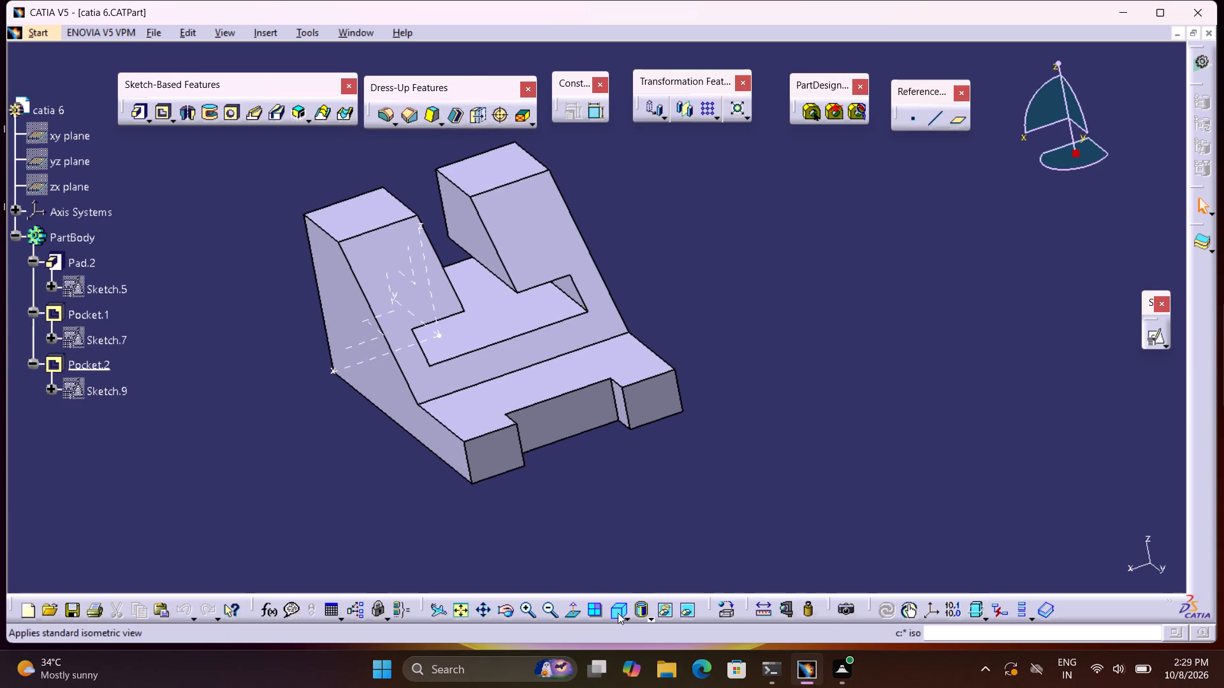
{"action": "left_click", "coordinate": [618, 612]}
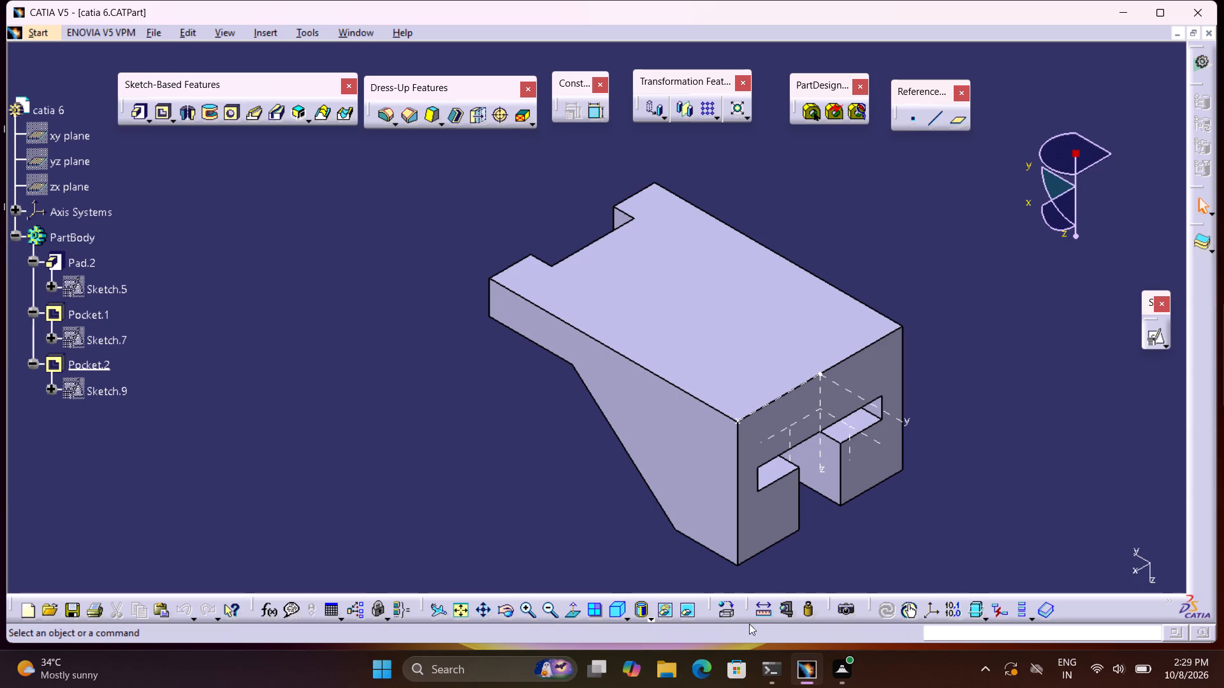
{"action": "double_click", "coordinate": [854, 428]}
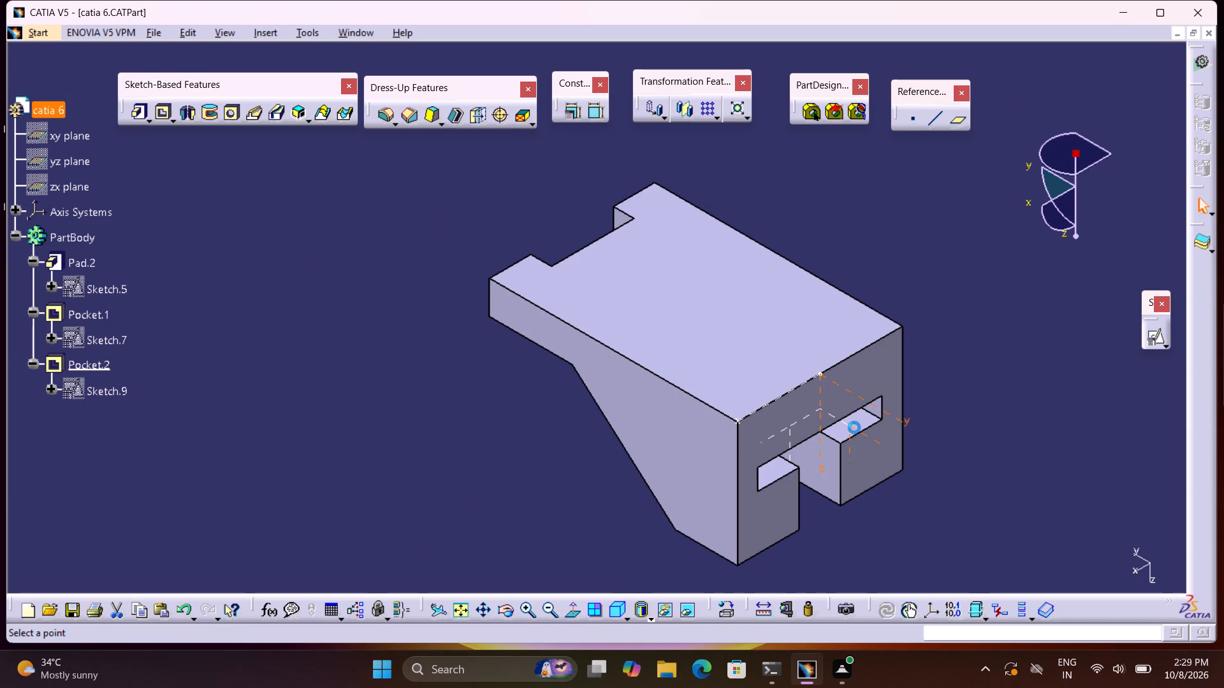
{"action": "left_click", "coordinate": [1131, 499]}
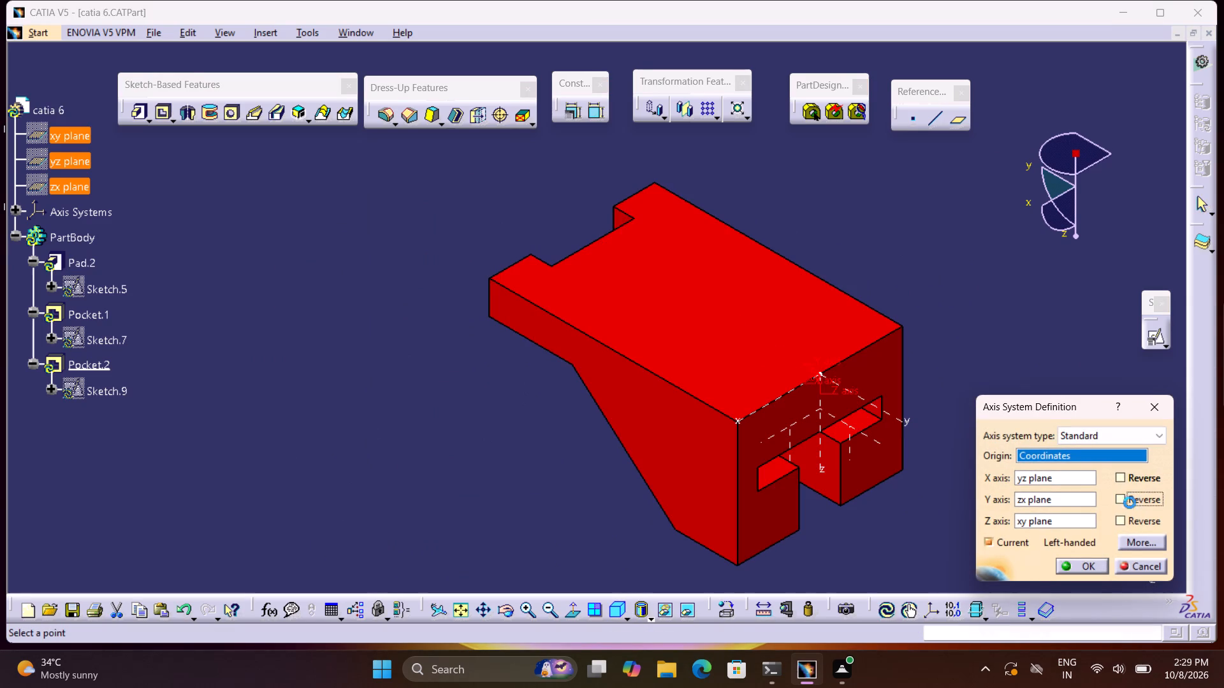
{"action": "left_click", "coordinate": [1103, 566]}
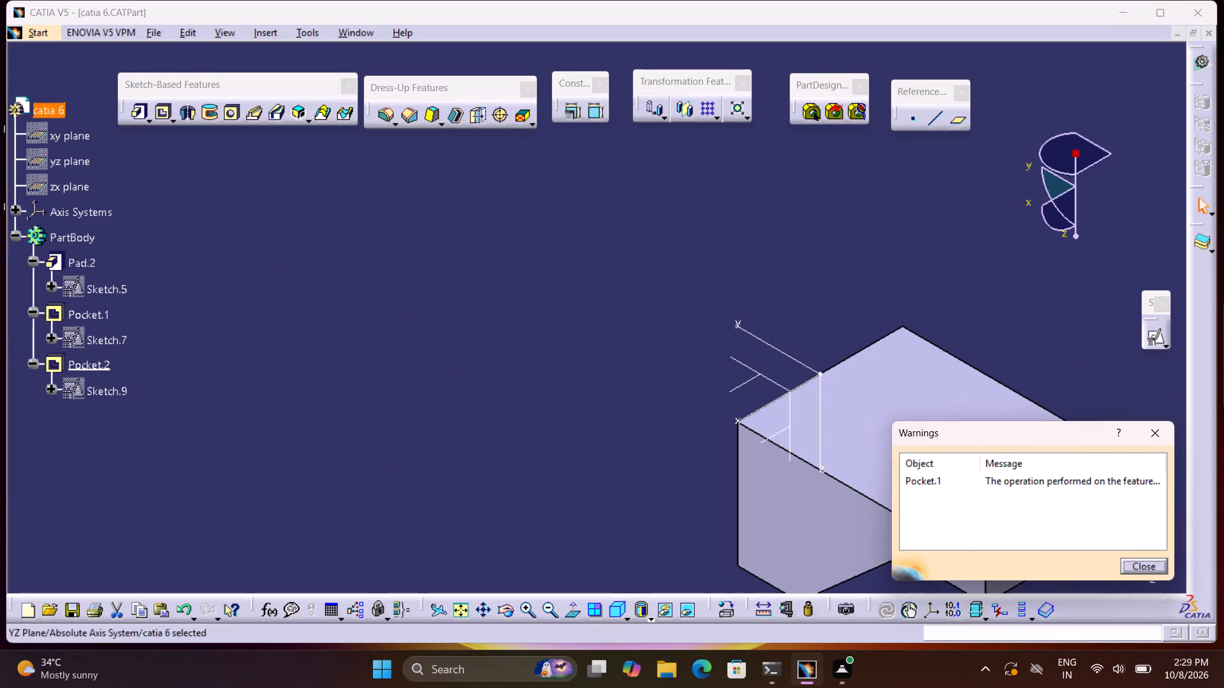
{"action": "left_click", "coordinate": [982, 336]}
{"action": "left_click", "coordinate": [614, 618]}
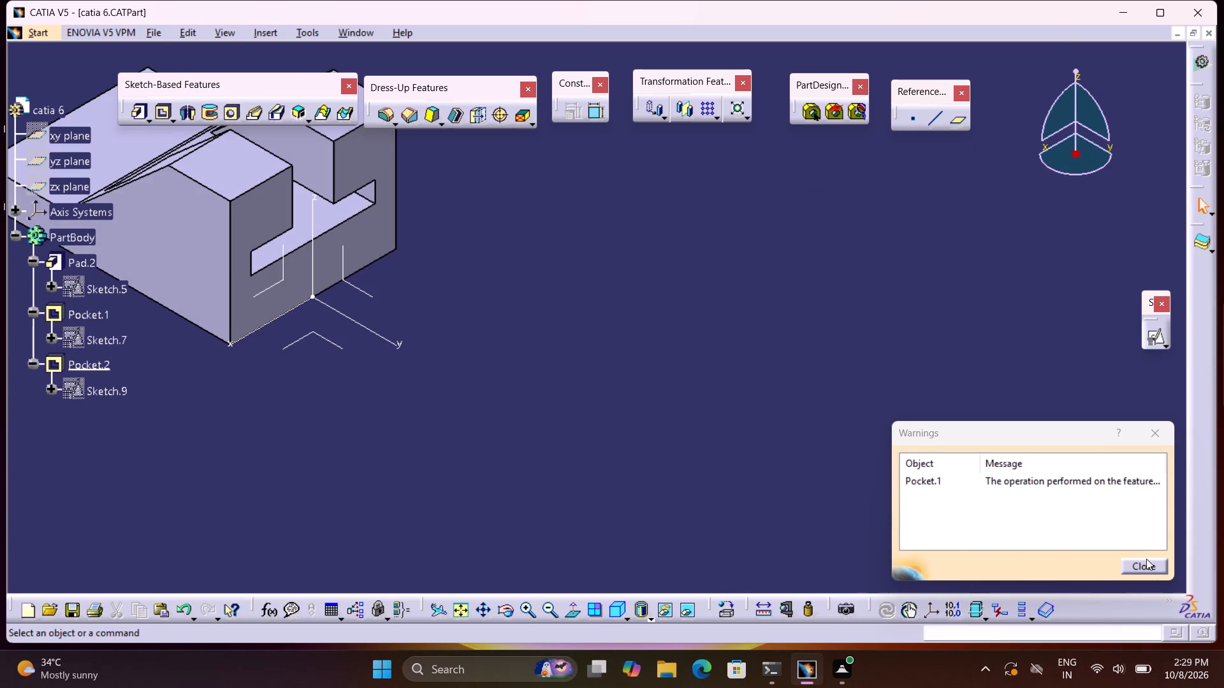
{"action": "left_click", "coordinate": [1146, 559]}
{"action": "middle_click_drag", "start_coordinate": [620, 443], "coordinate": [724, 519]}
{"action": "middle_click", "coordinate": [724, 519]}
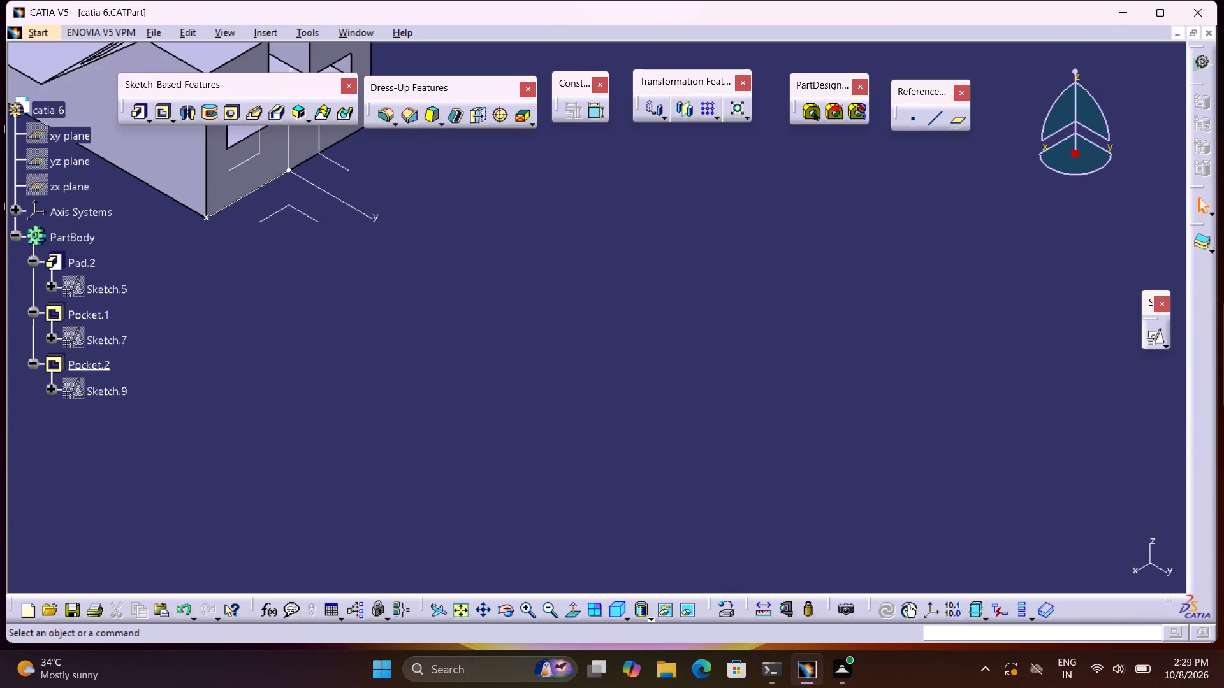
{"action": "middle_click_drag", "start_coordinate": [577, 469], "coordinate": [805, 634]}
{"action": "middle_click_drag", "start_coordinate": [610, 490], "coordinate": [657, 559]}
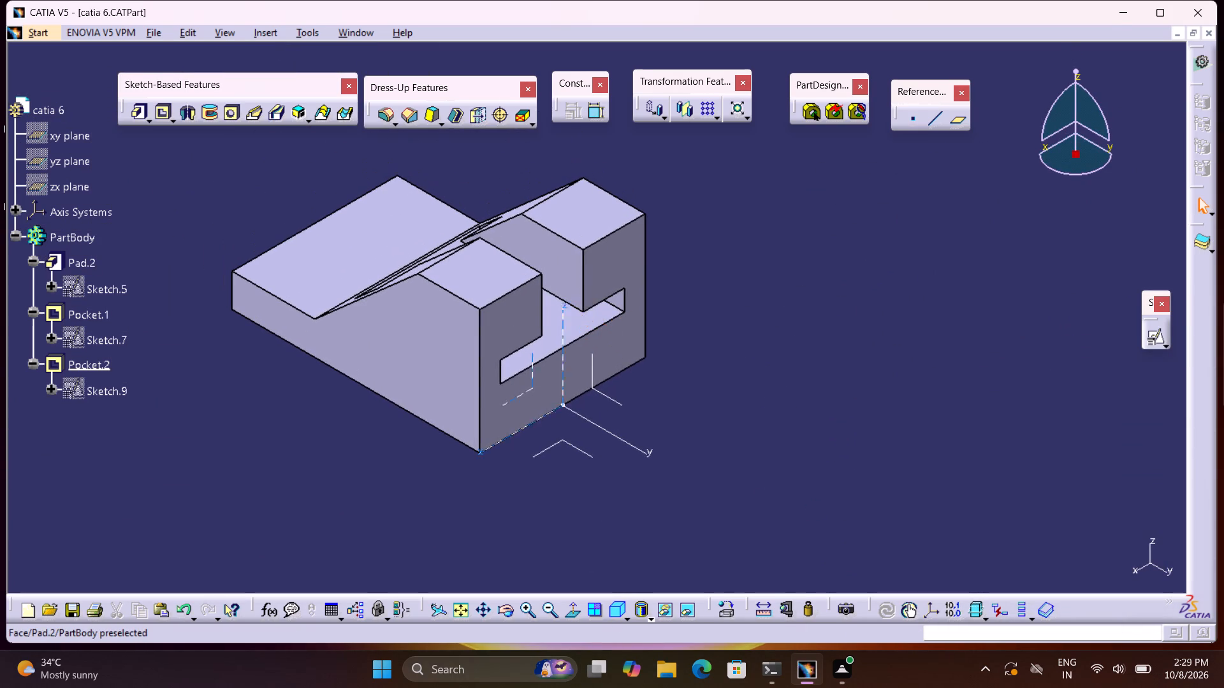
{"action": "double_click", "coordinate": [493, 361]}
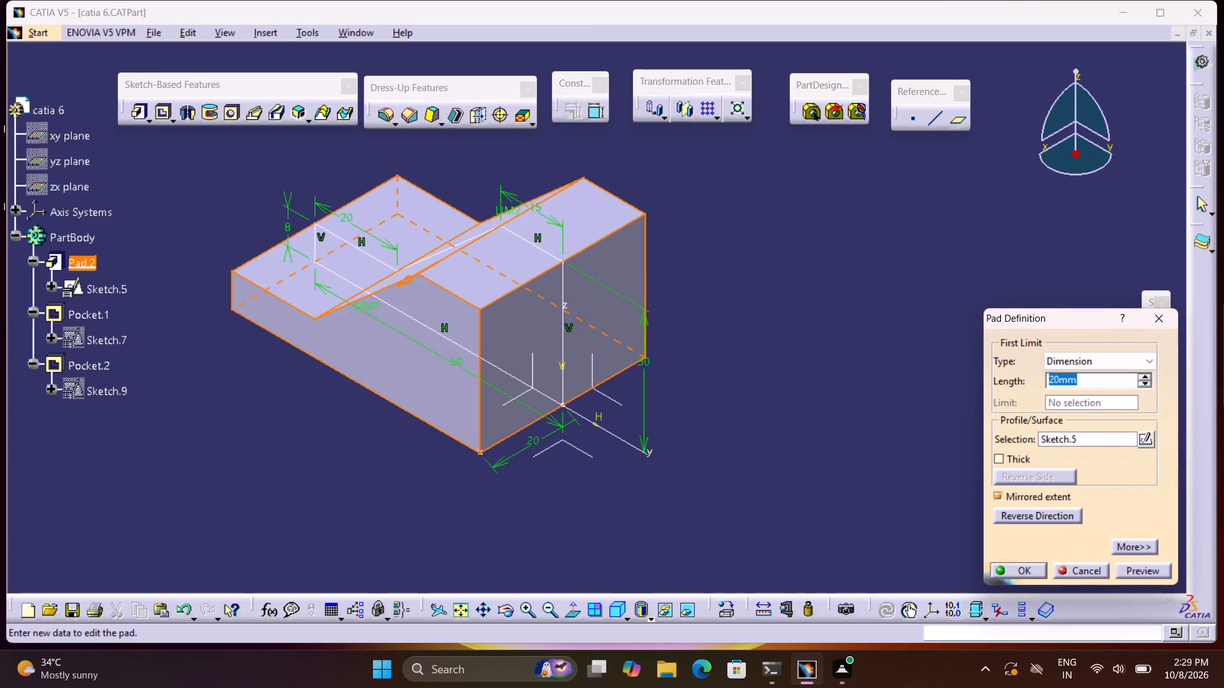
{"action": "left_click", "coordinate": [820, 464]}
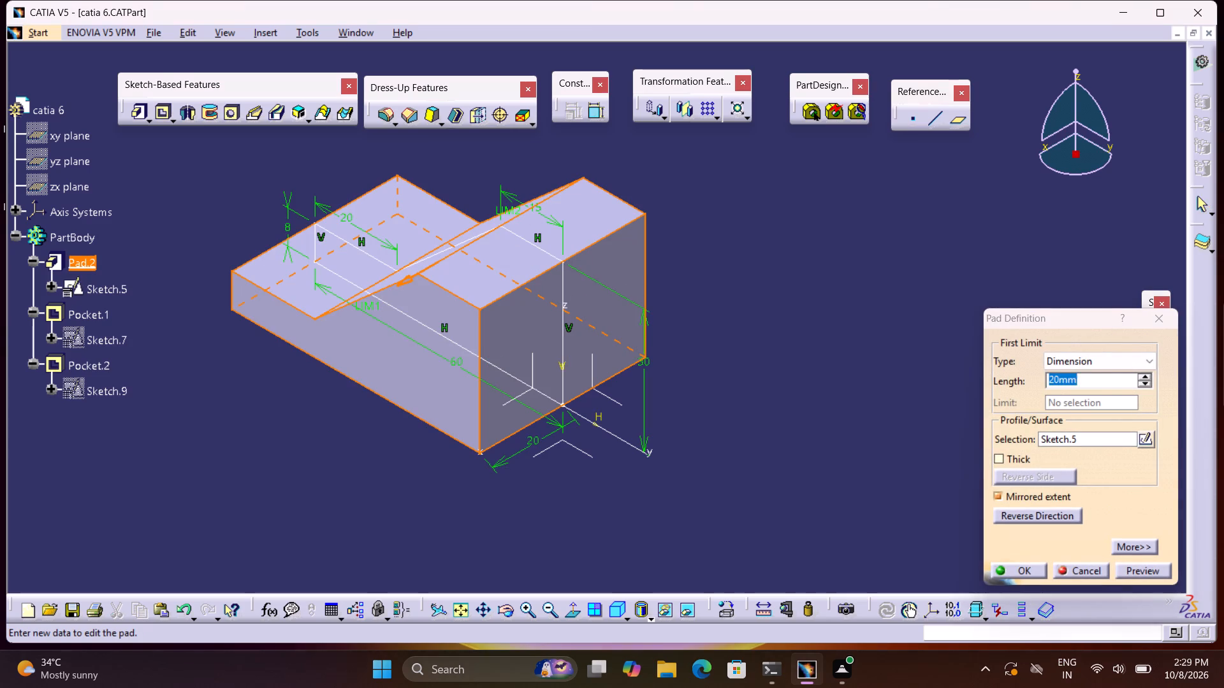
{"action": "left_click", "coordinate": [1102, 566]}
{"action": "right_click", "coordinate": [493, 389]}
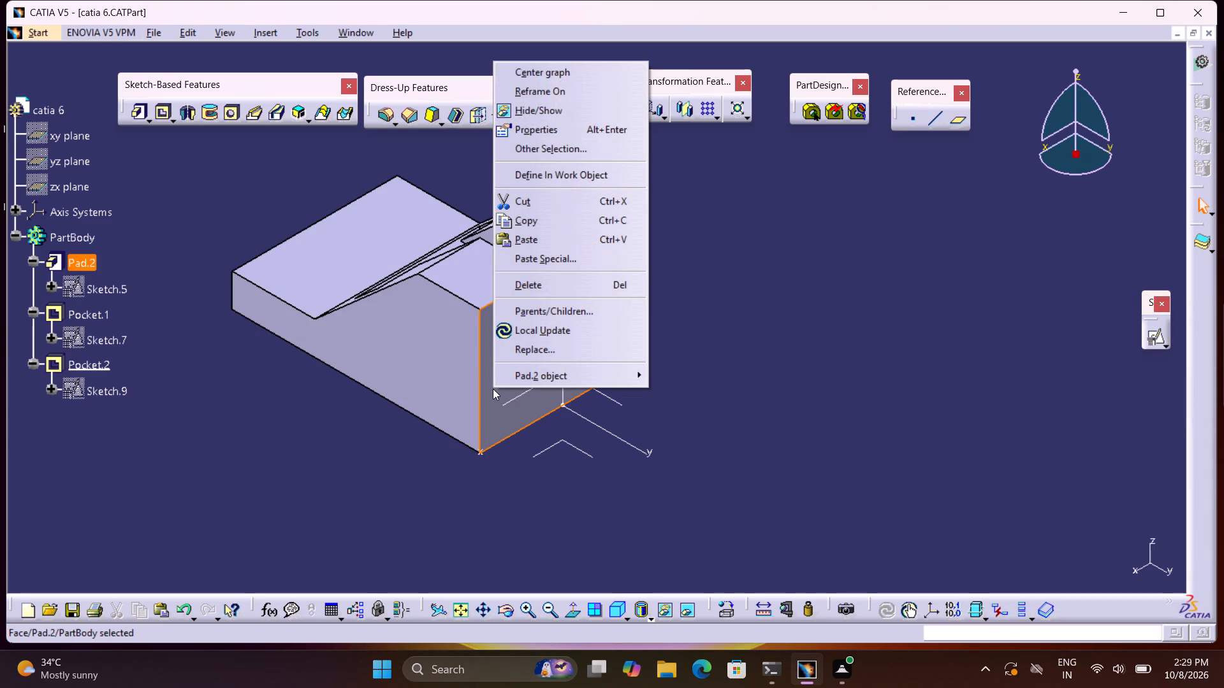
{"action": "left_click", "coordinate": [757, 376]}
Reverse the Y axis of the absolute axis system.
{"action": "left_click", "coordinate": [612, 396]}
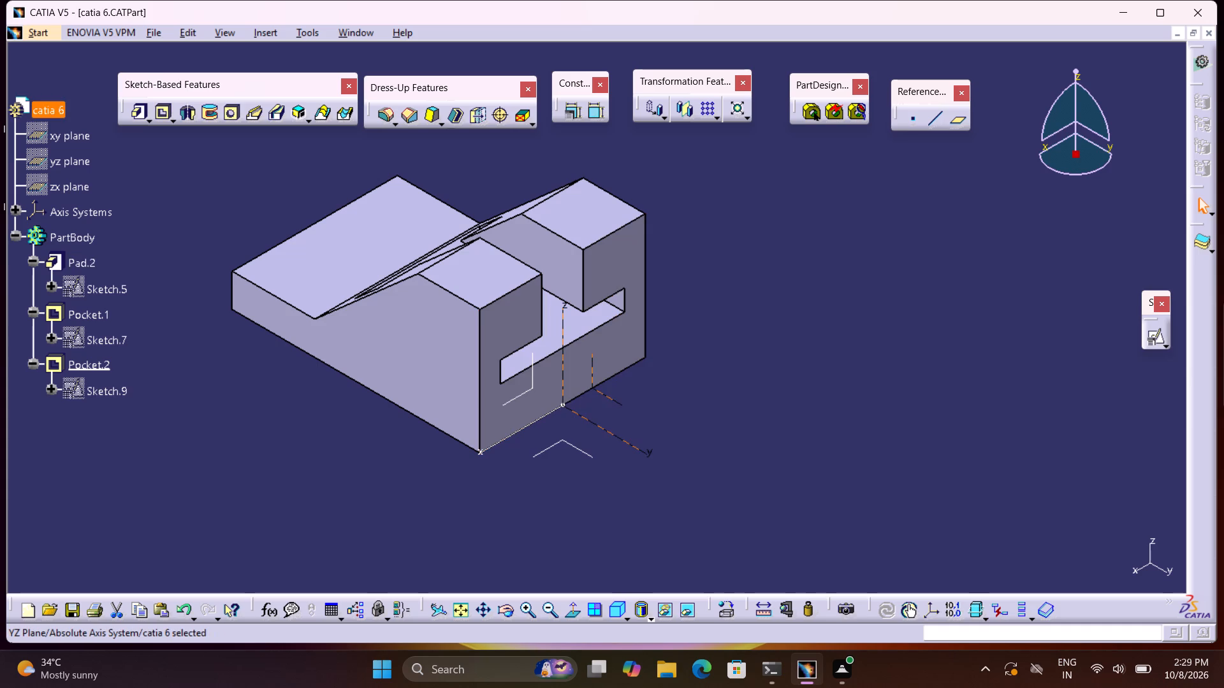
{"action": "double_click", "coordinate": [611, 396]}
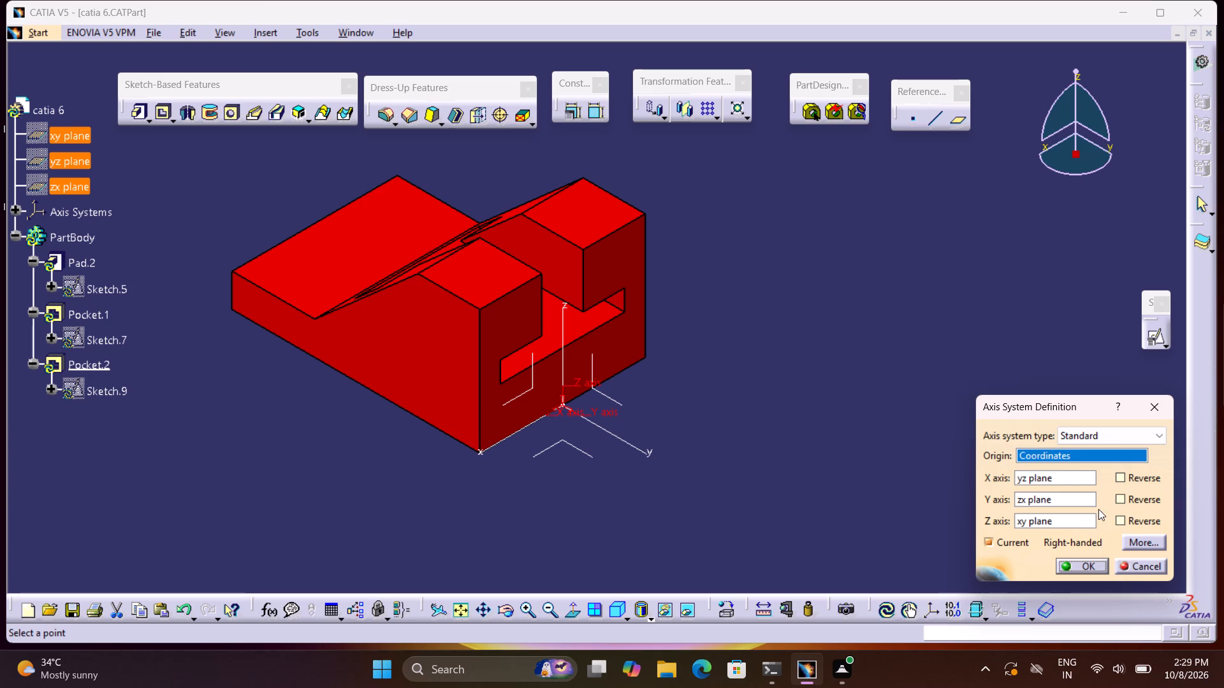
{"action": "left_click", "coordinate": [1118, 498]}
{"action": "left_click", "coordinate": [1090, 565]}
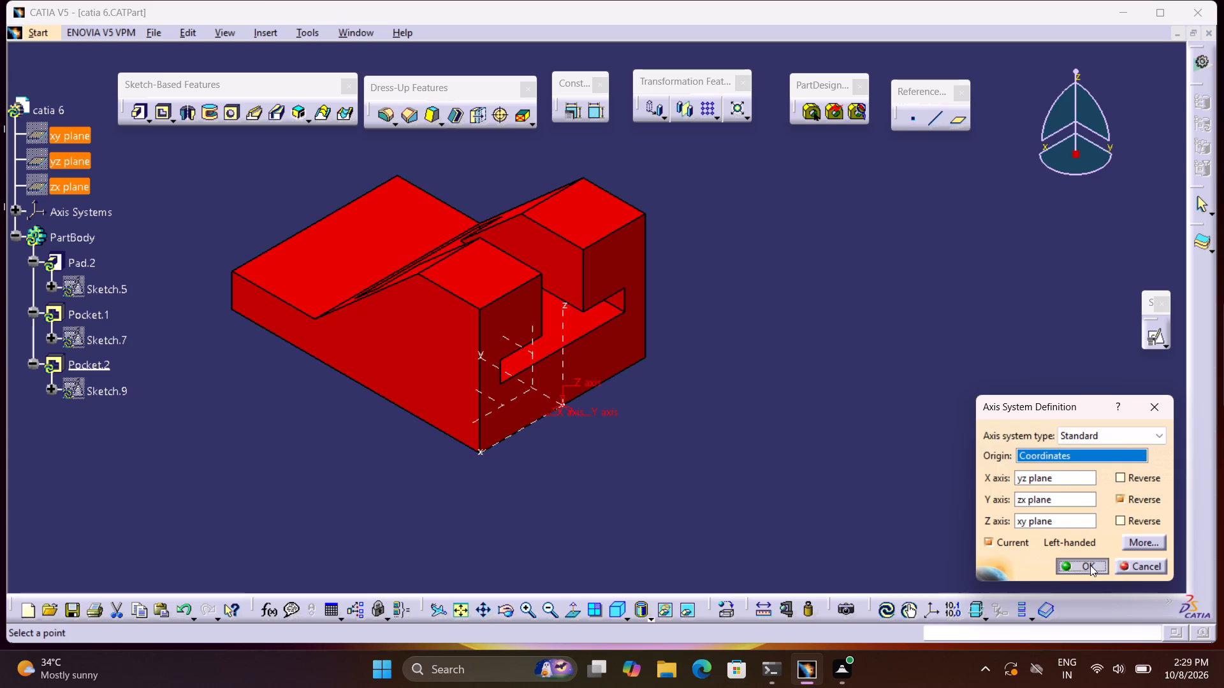
Check the pad definition of the sloped block without changing it.
{"action": "middle_click_drag", "start_coordinate": [951, 435], "coordinate": [876, 382]}
{"action": "middle_click", "coordinate": [876, 382]}
{"action": "middle_click_drag", "start_coordinate": [701, 428], "coordinate": [801, 478]}
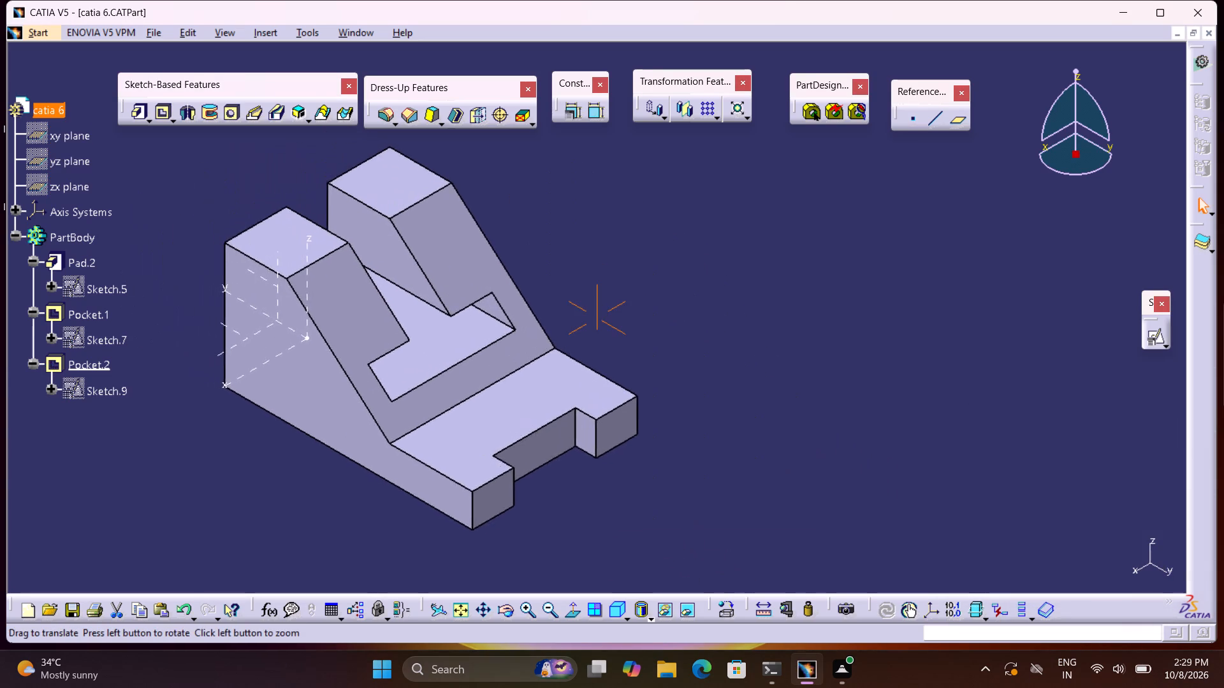
{"action": "middle_click_drag", "start_coordinate": [801, 478], "coordinate": [872, 467]}
{"action": "middle_click", "coordinate": [872, 467]}
{"action": "middle_click_drag", "start_coordinate": [635, 433], "coordinate": [829, 553]}
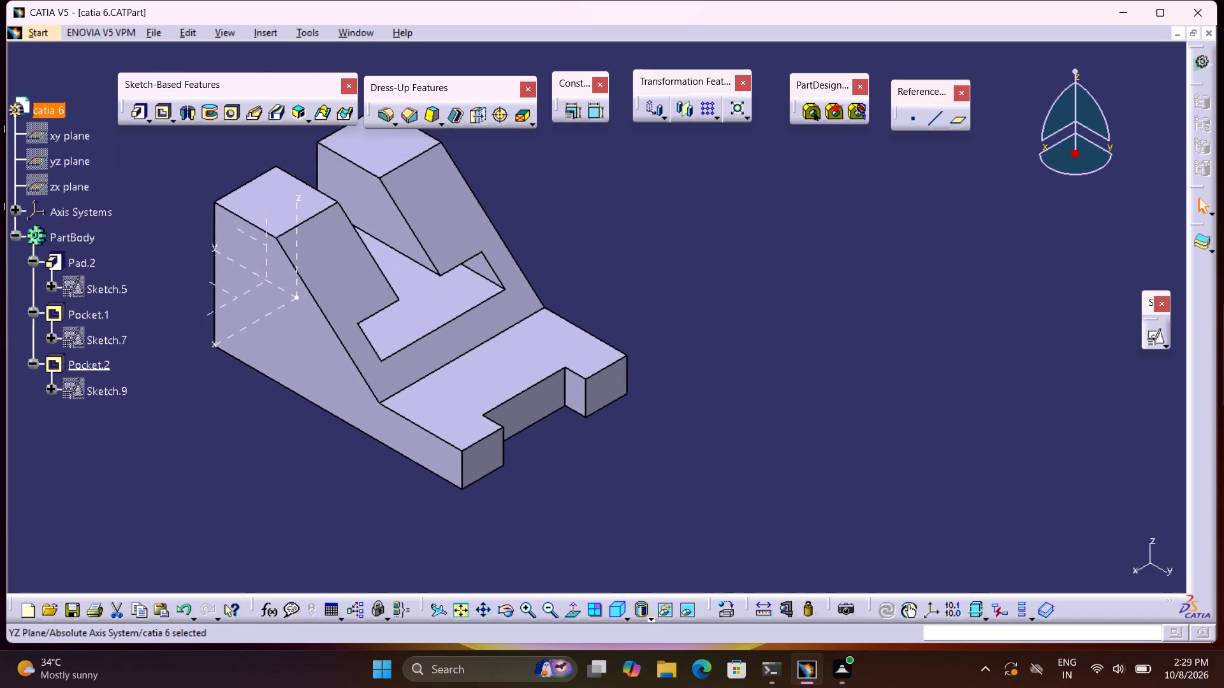
{"action": "middle_click_drag", "start_coordinate": [711, 485], "coordinate": [788, 538]}
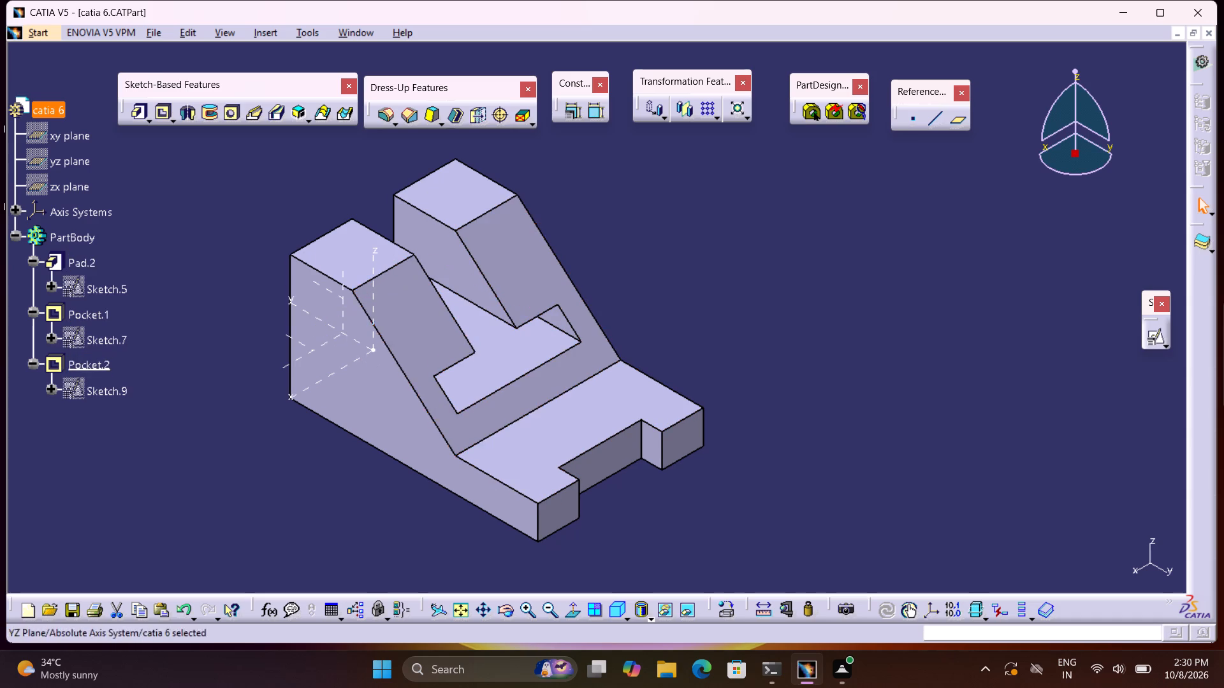
{"action": "double_click", "coordinate": [544, 381]}
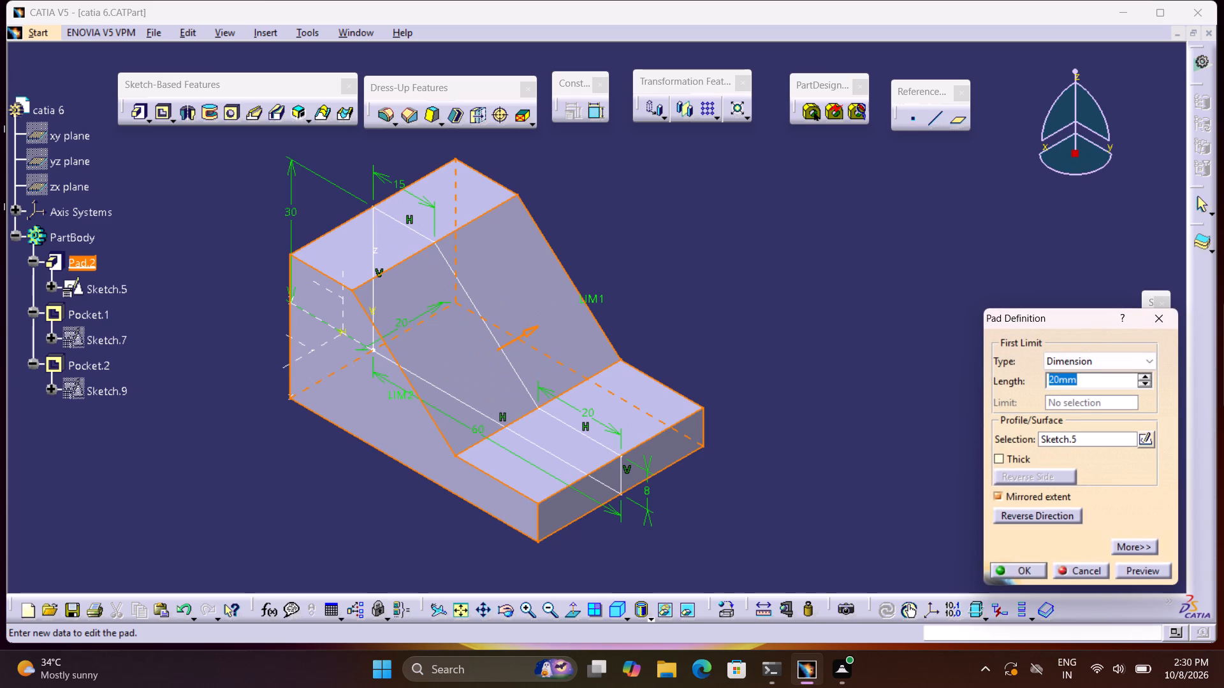
{"action": "left_click", "coordinate": [1069, 569]}
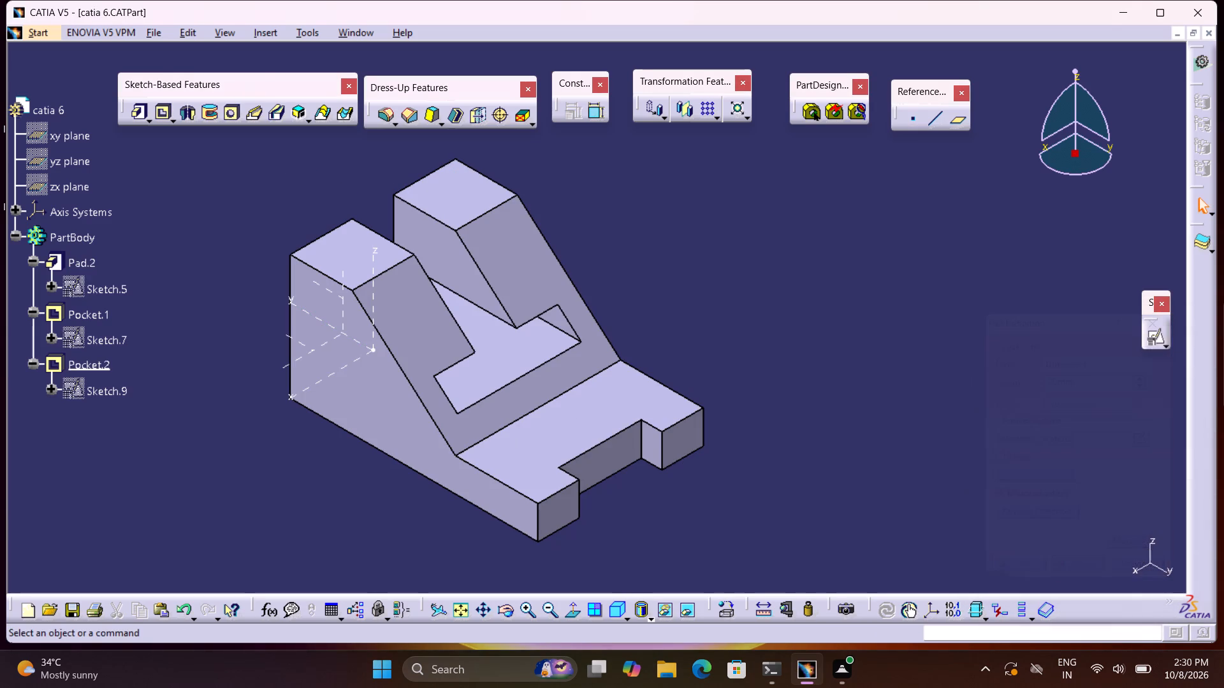
{"action": "left_click", "coordinate": [501, 371]}
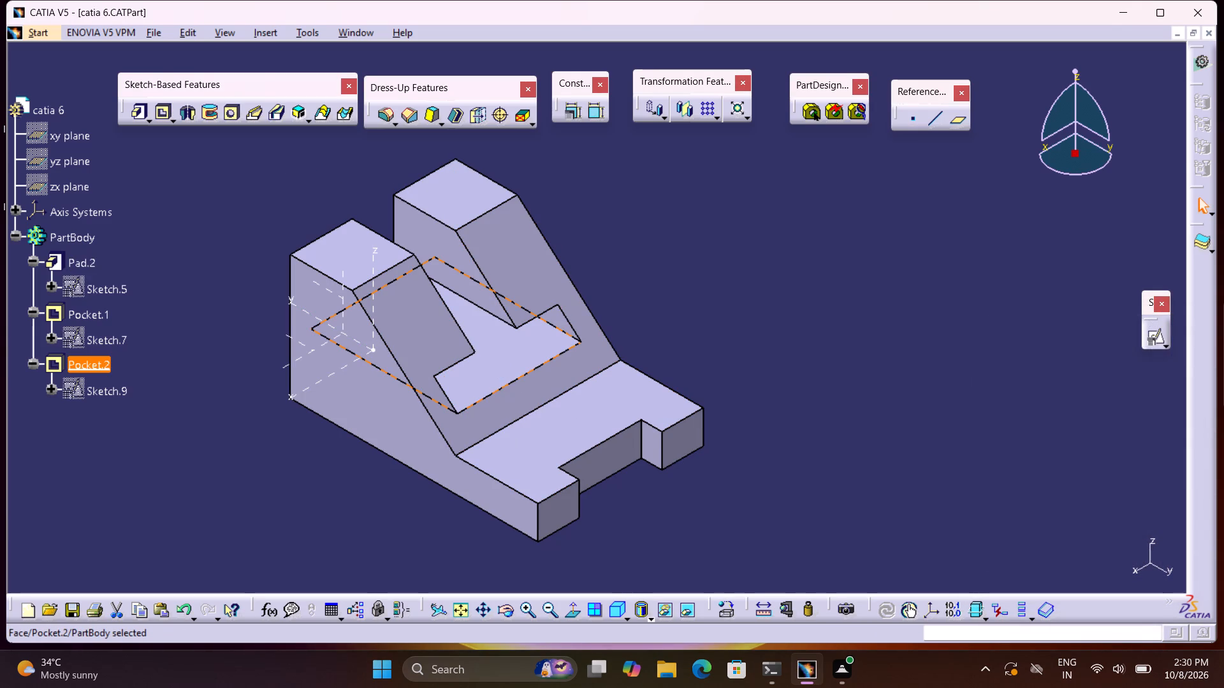
{"action": "left_click", "coordinate": [497, 365]}
{"action": "left_click", "coordinate": [745, 317]}
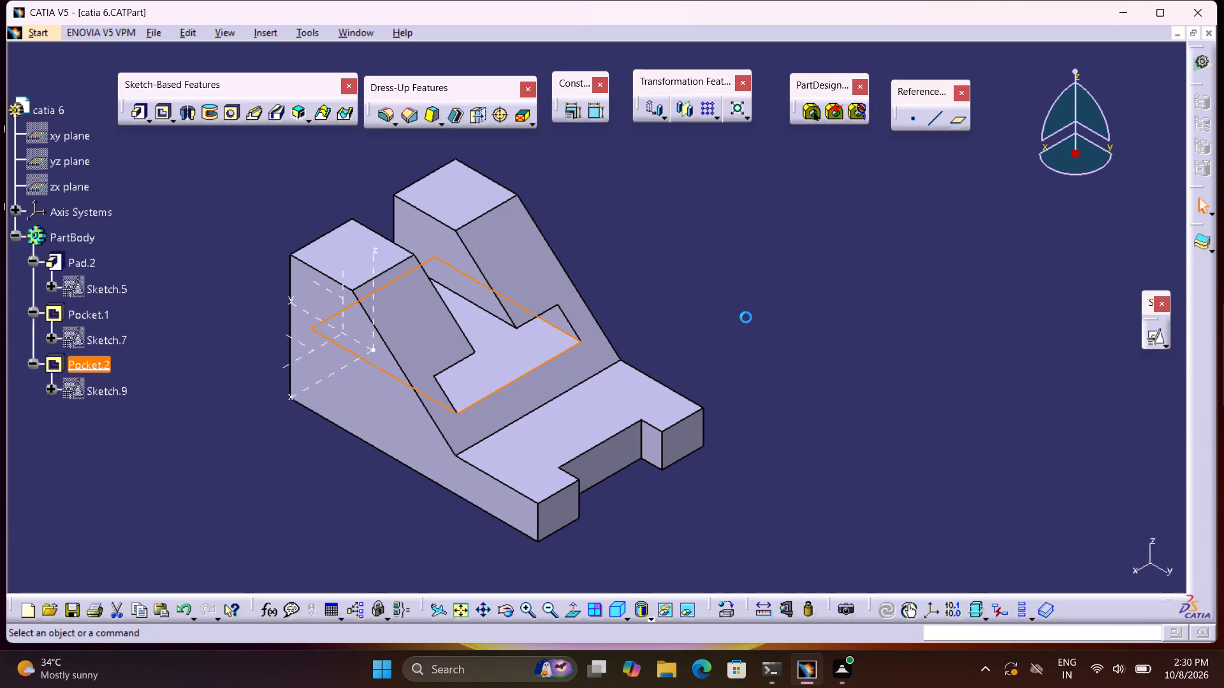
Measure between the top face of one raised arm and the inner edge of the inverted-T pocket.
{"action": "middle_click_drag", "start_coordinate": [743, 316], "coordinate": [637, 352]}
{"action": "right_click_drag", "start_coordinate": [739, 315], "coordinate": [637, 352]}
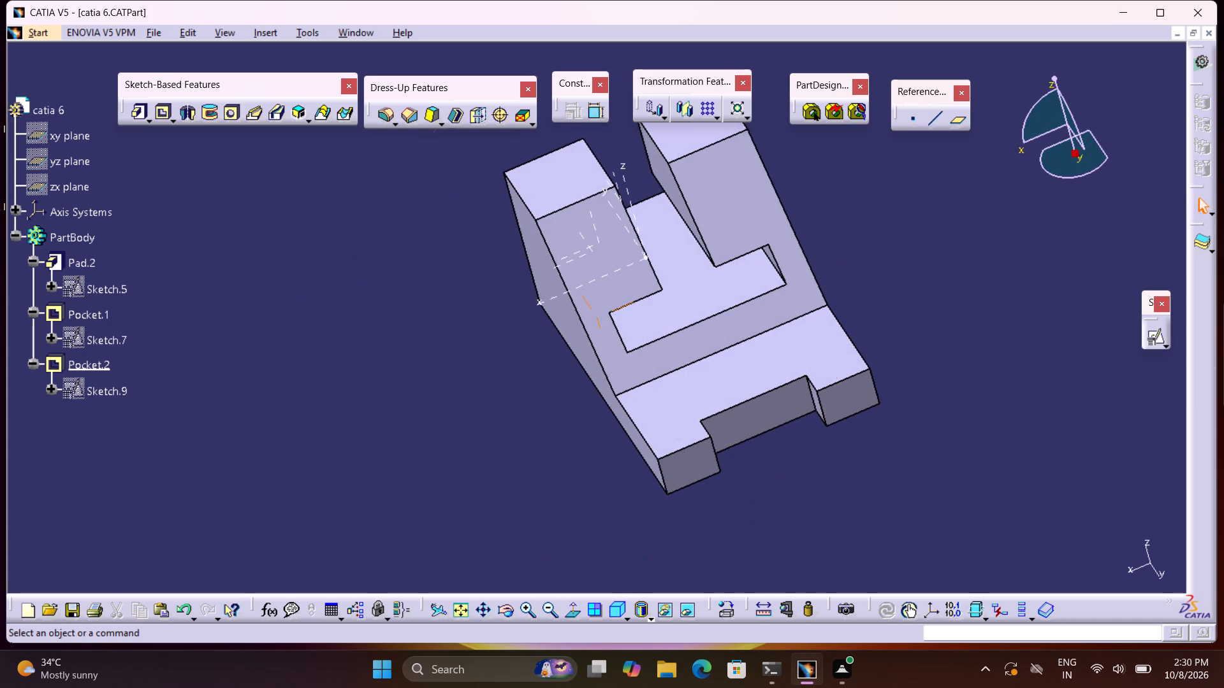
{"action": "middle_click_drag", "start_coordinate": [637, 352], "coordinate": [637, 352]}
{"action": "middle_click_drag", "start_coordinate": [815, 310], "coordinate": [665, 461]}
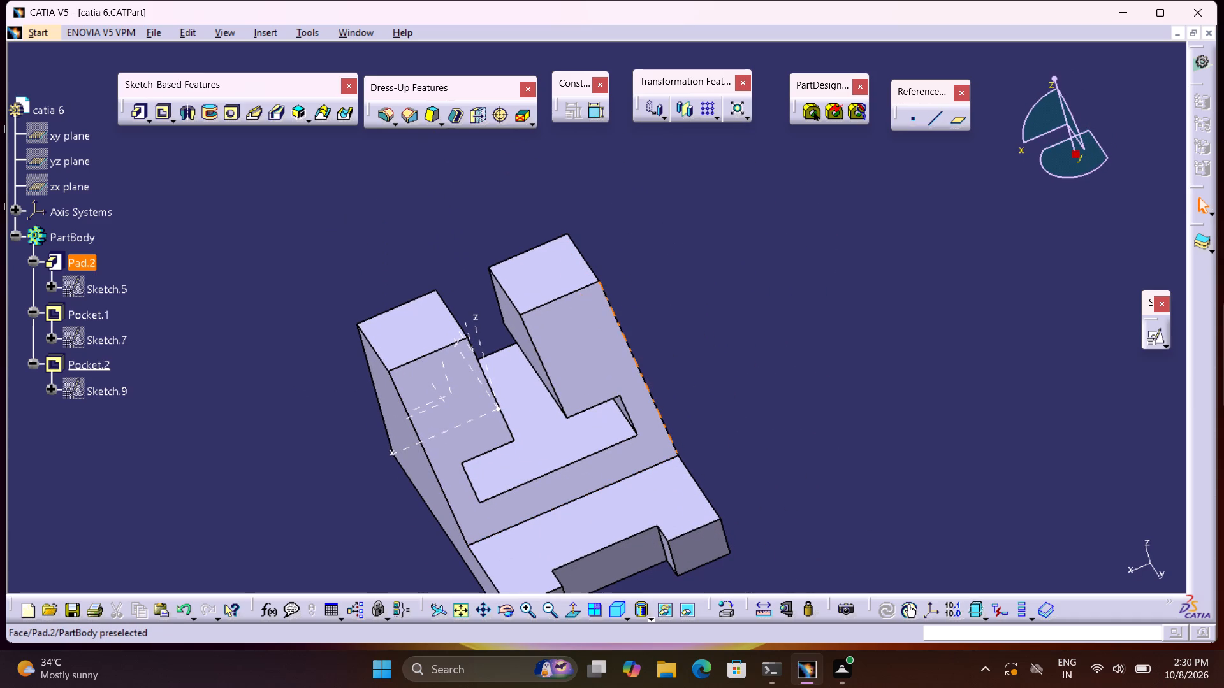
{"action": "middle_click_drag", "start_coordinate": [727, 394], "coordinate": [587, 405]}
{"action": "right_click_drag", "start_coordinate": [725, 392], "coordinate": [587, 405]}
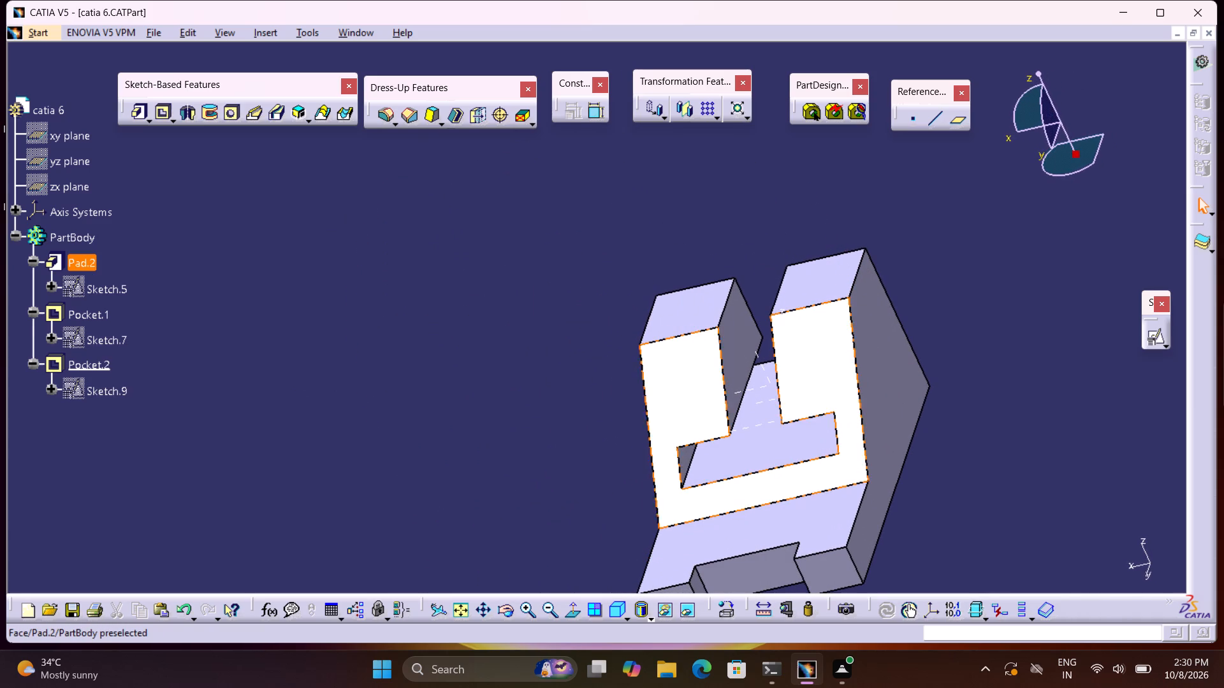
{"action": "middle_click_drag", "start_coordinate": [769, 505], "coordinate": [717, 420]}
{"action": "right_click", "coordinate": [770, 504]}
{"action": "middle_click_drag", "start_coordinate": [1051, 520], "coordinate": [831, 503]}
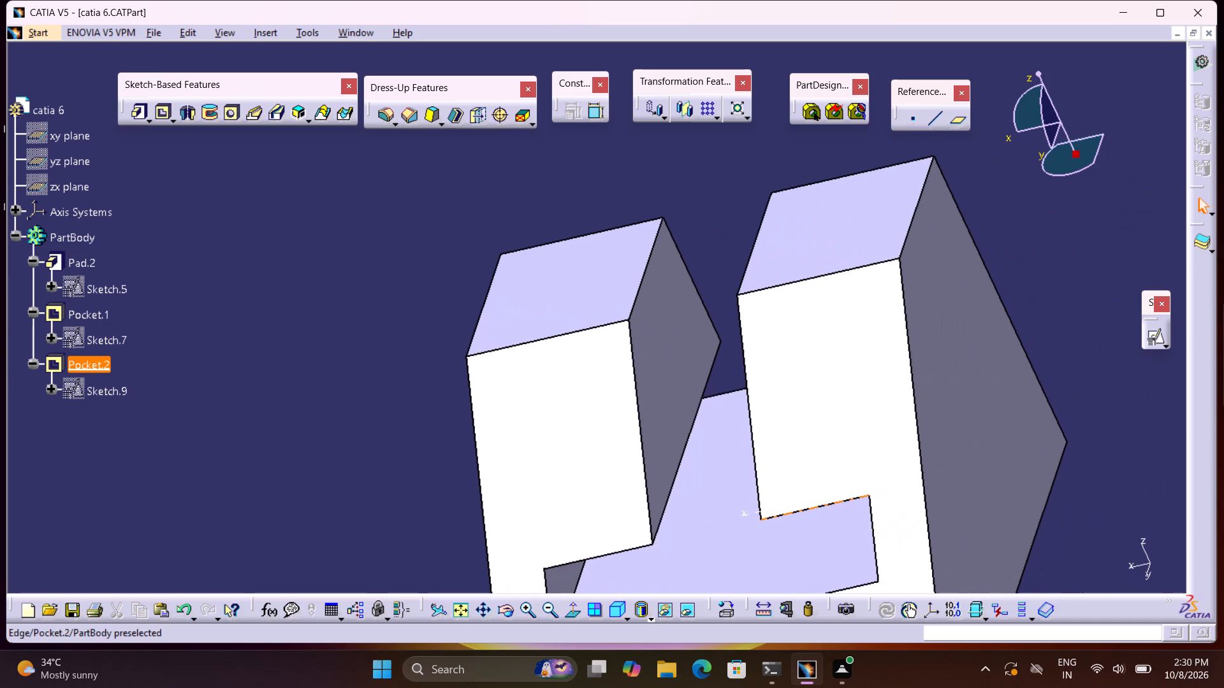
{"action": "left_click", "coordinate": [758, 617]}
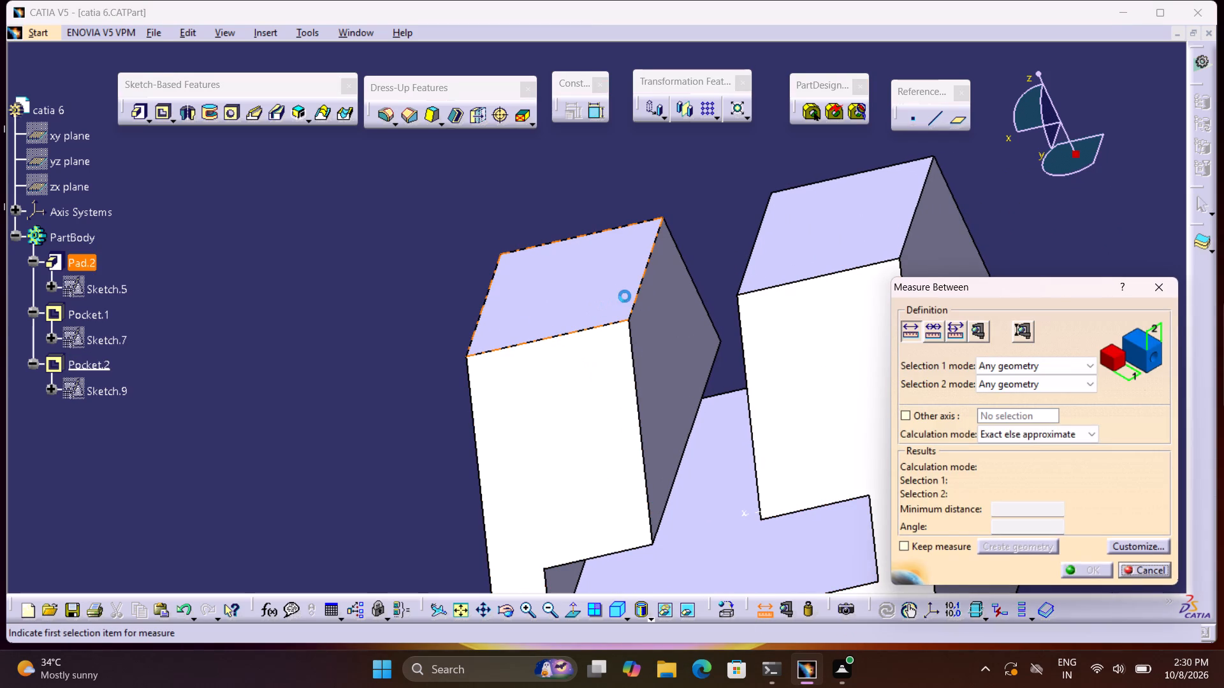
{"action": "left_click", "coordinate": [632, 296]}
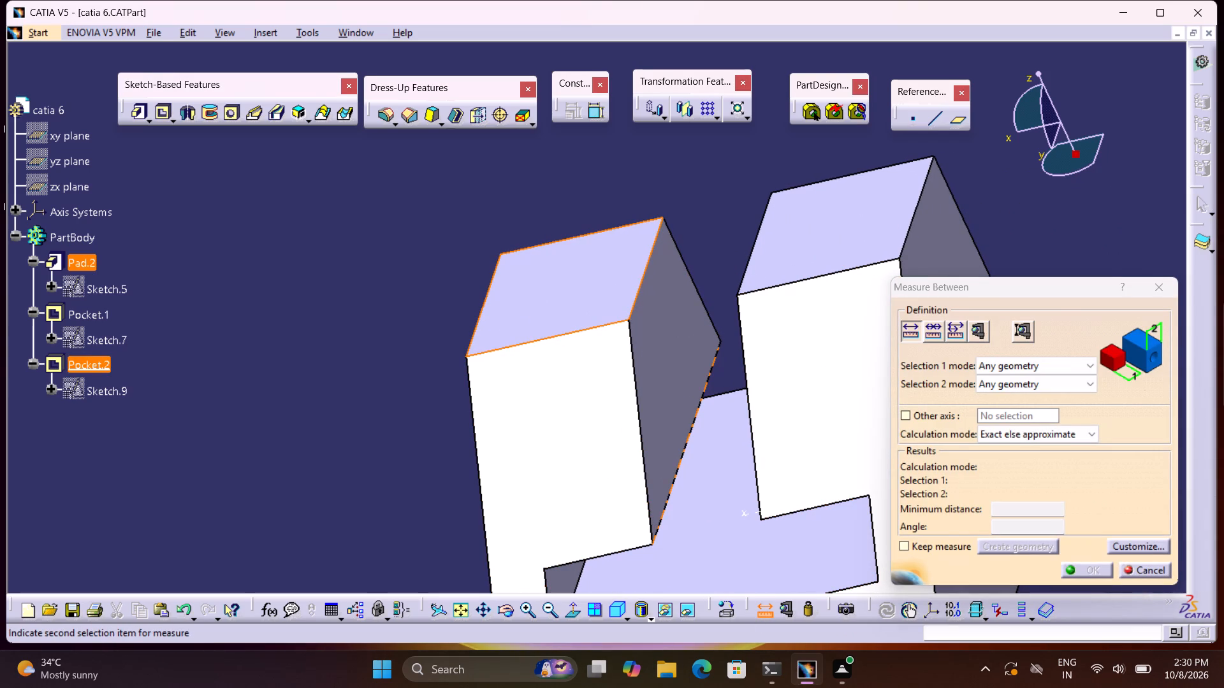
{"action": "left_click", "coordinate": [701, 399]}
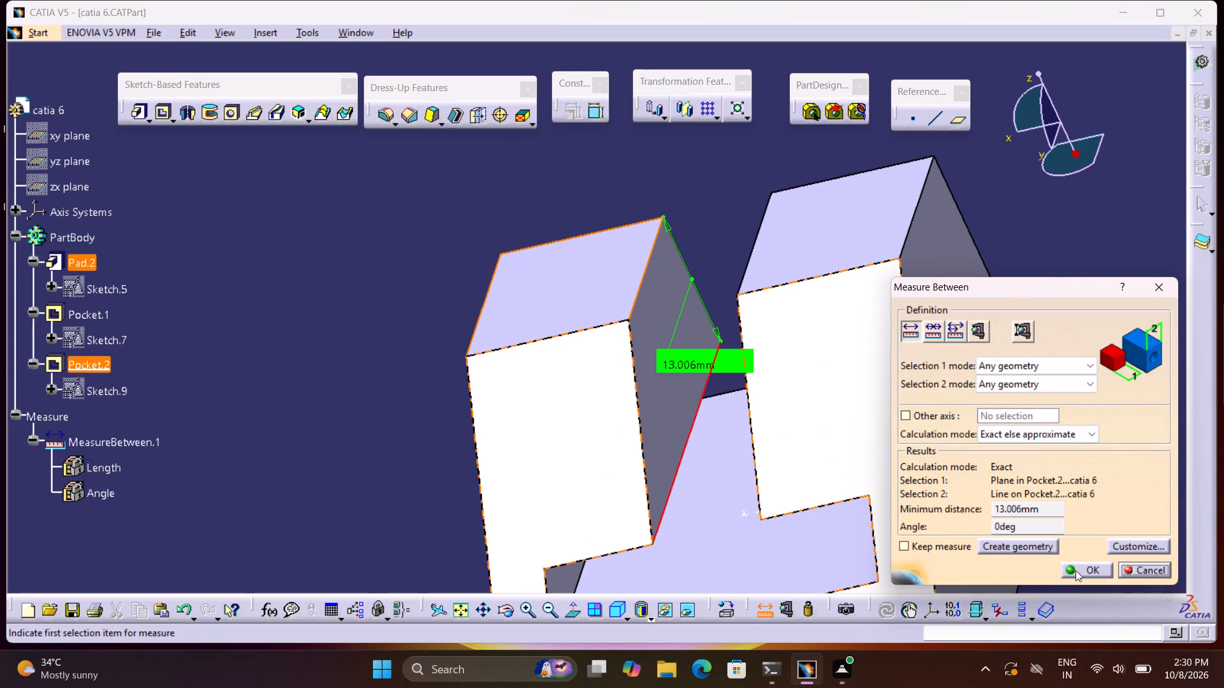
{"action": "left_click", "coordinate": [1125, 574]}
Examine the whole block in the isometric view, normal to the XY plane, and from an oblique angle.
{"action": "middle_click", "coordinate": [720, 583]}
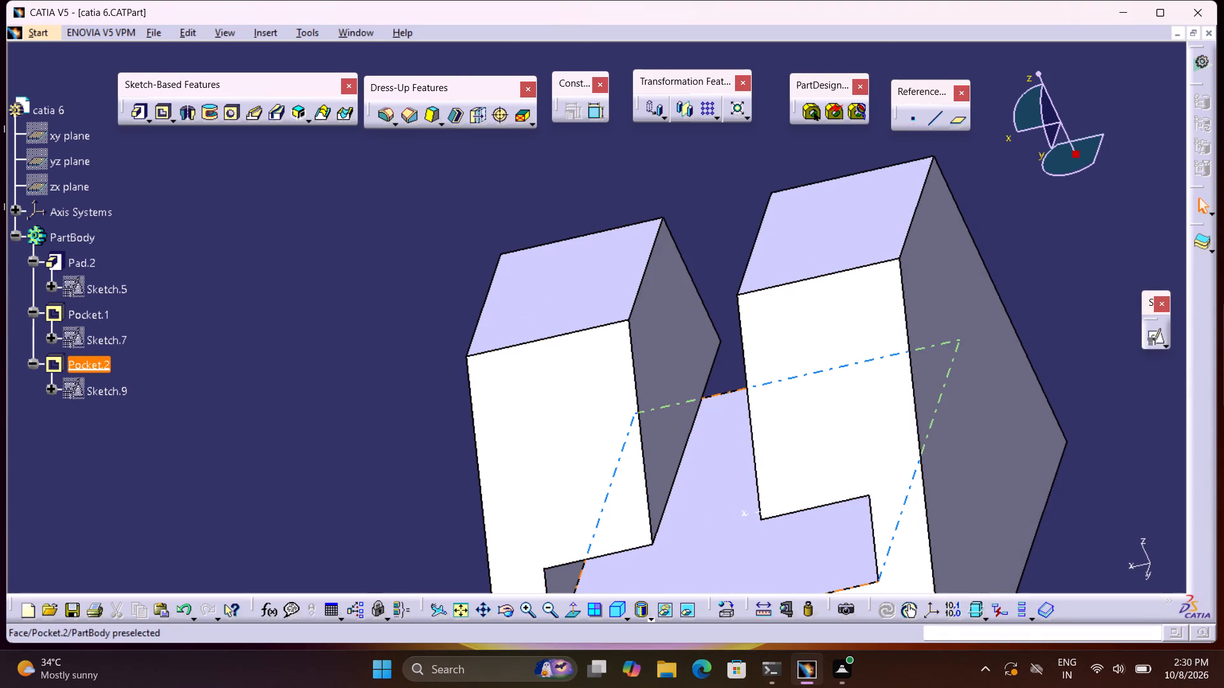
{"action": "left_click", "coordinate": [576, 612]}
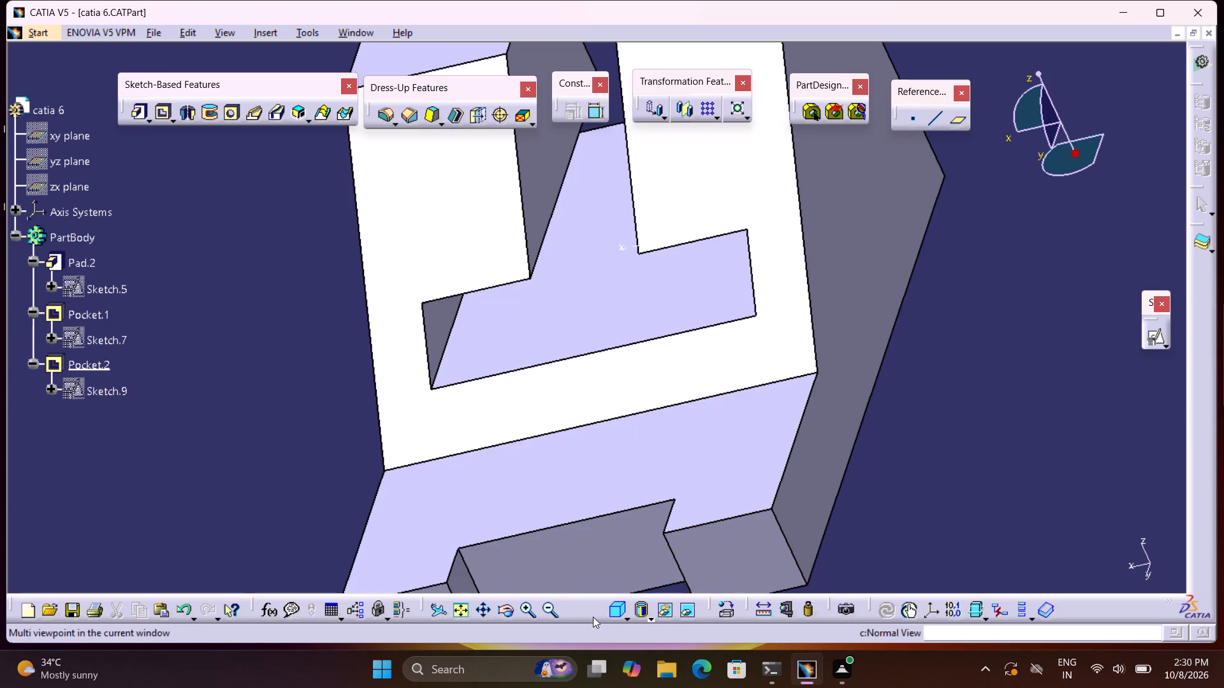
{"action": "left_click", "coordinate": [454, 618]}
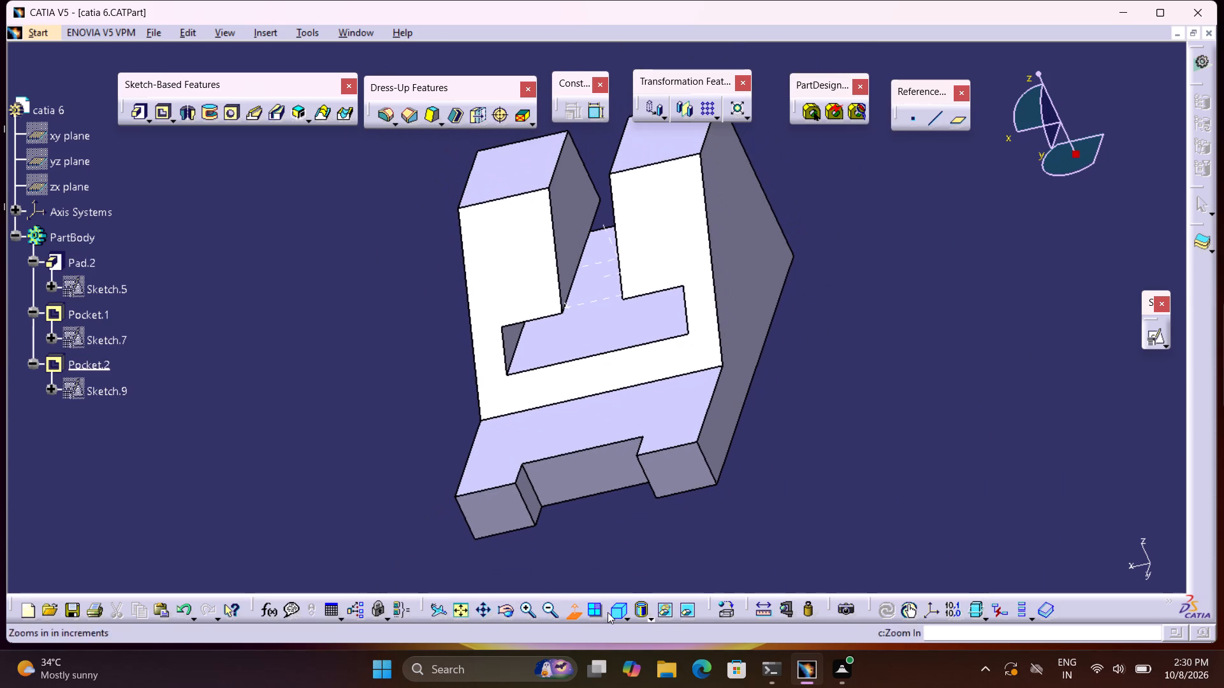
{"action": "left_click", "coordinate": [611, 613]}
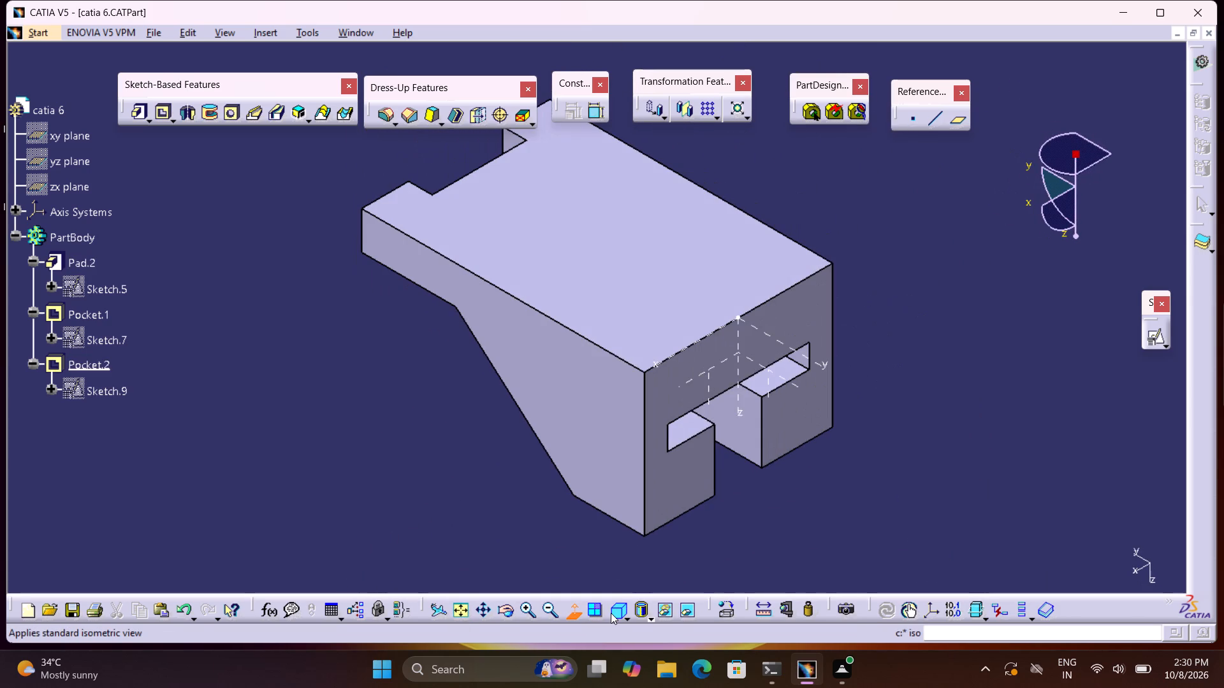
{"action": "left_click", "coordinate": [736, 372]}
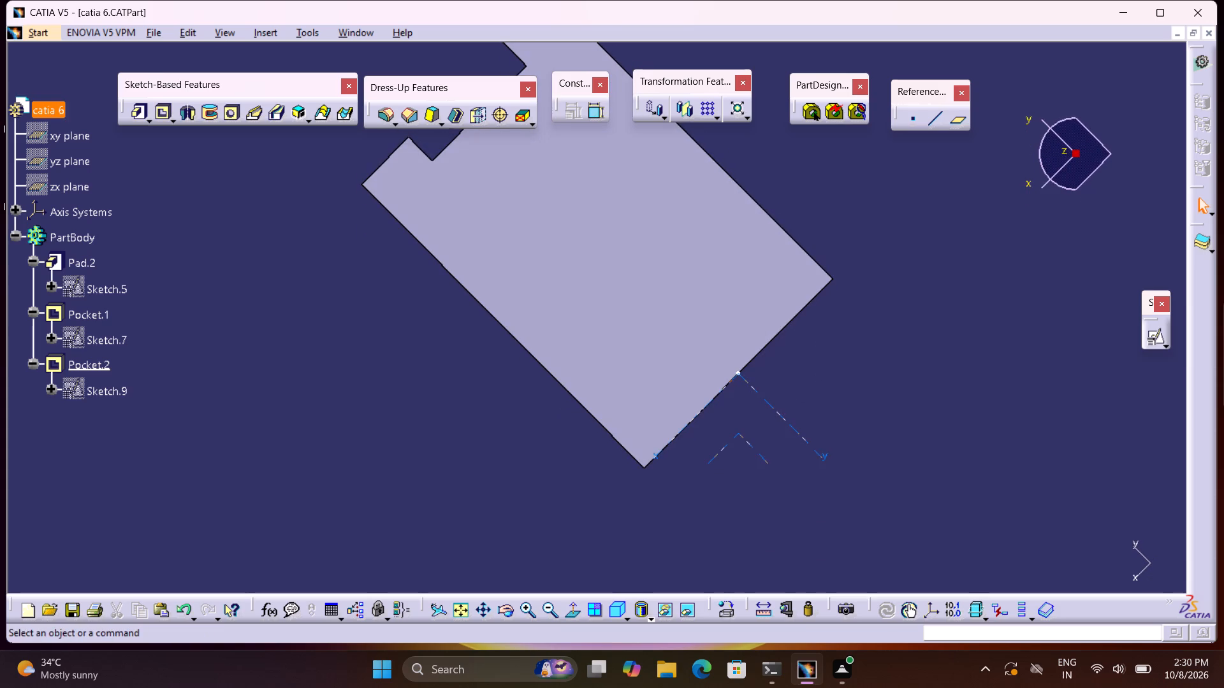
{"action": "left_click", "coordinate": [753, 447]}
{"action": "left_click", "coordinate": [771, 406]}
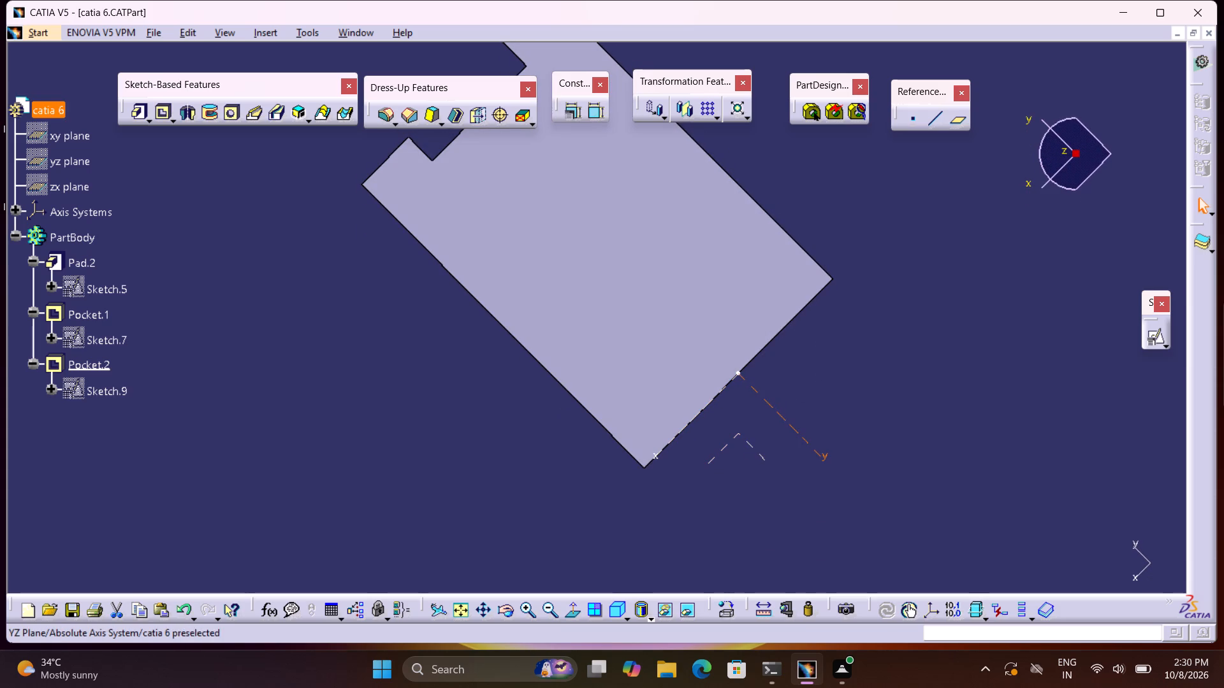
{"action": "double_click", "coordinate": [852, 417]}
{"action": "middle_click_drag", "start_coordinate": [853, 420], "coordinate": [631, 311]}
{"action": "right_click_drag", "start_coordinate": [853, 421], "coordinate": [631, 311]}
{"action": "middle_click_drag", "start_coordinate": [631, 311], "coordinate": [630, 311]}
Check the absolute axis system's definition, keeping its current settings.
{"action": "left_click", "coordinate": [494, 319]}
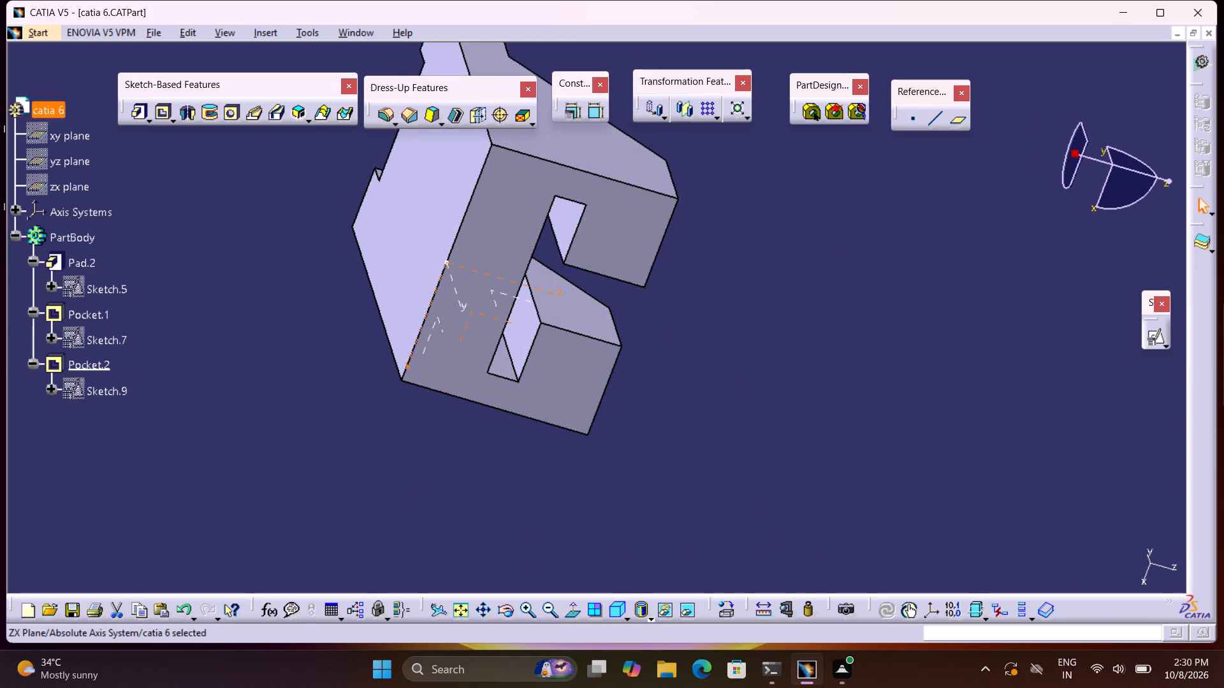
{"action": "left_click", "coordinate": [494, 319]}
{"action": "left_click", "coordinate": [494, 319]}
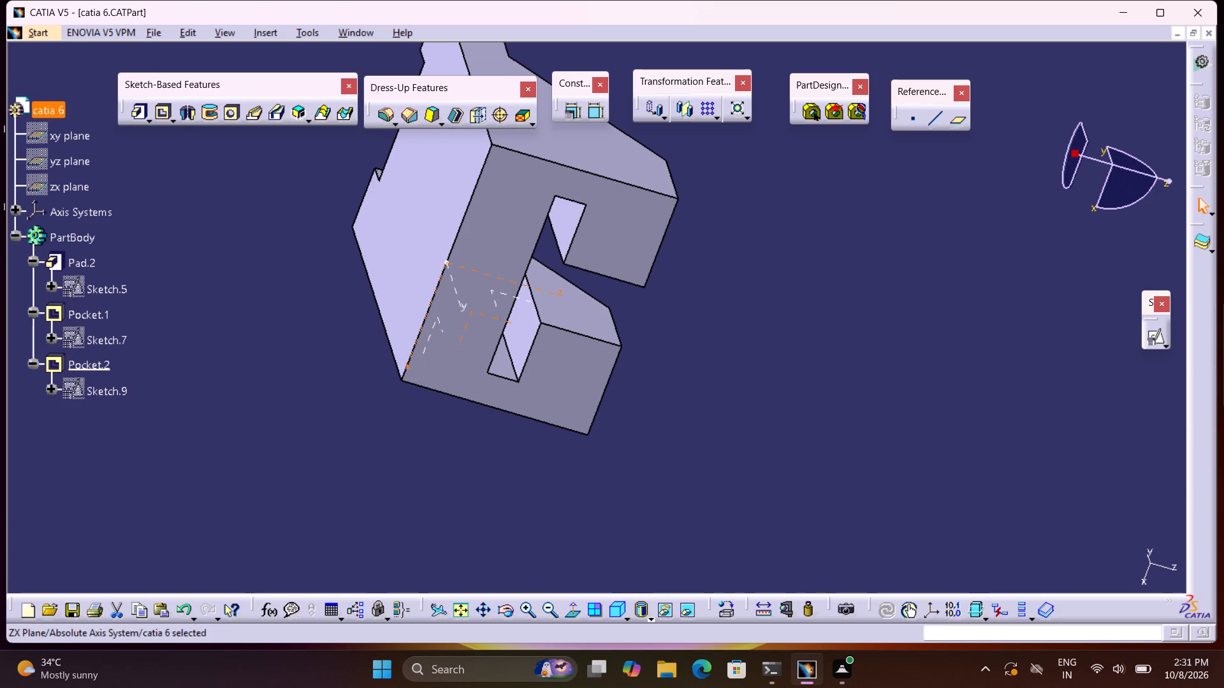
{"action": "double_click", "coordinate": [494, 319]}
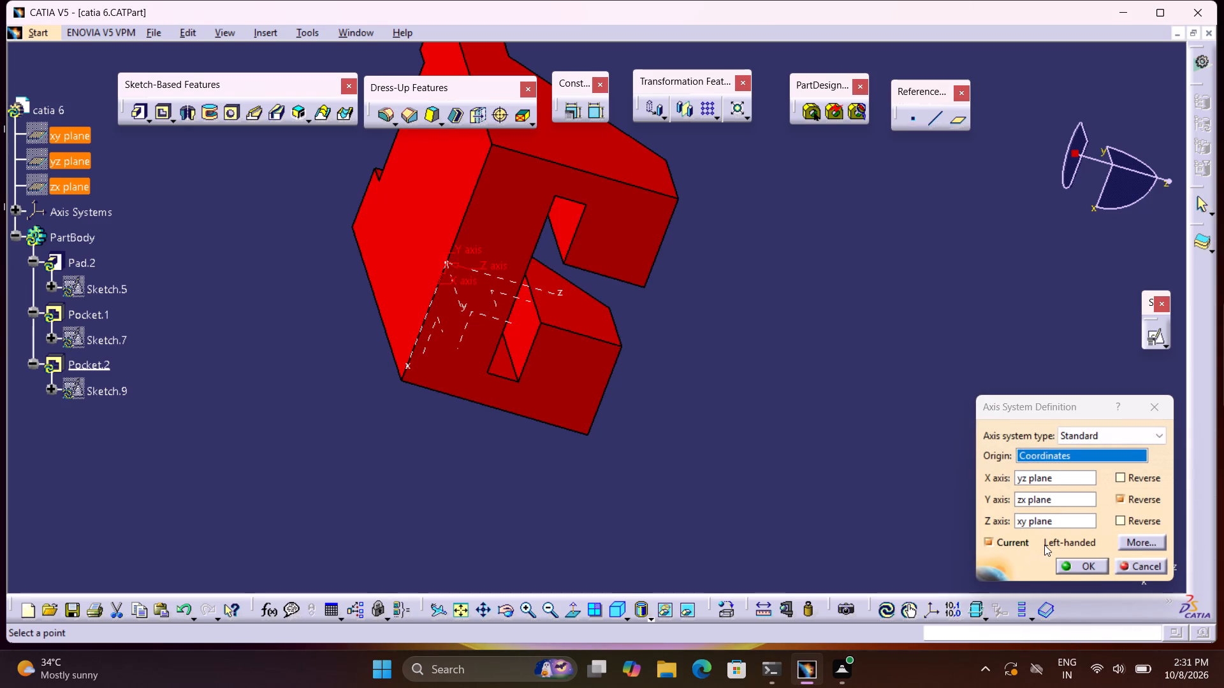
{"action": "left_click", "coordinate": [1070, 563]}
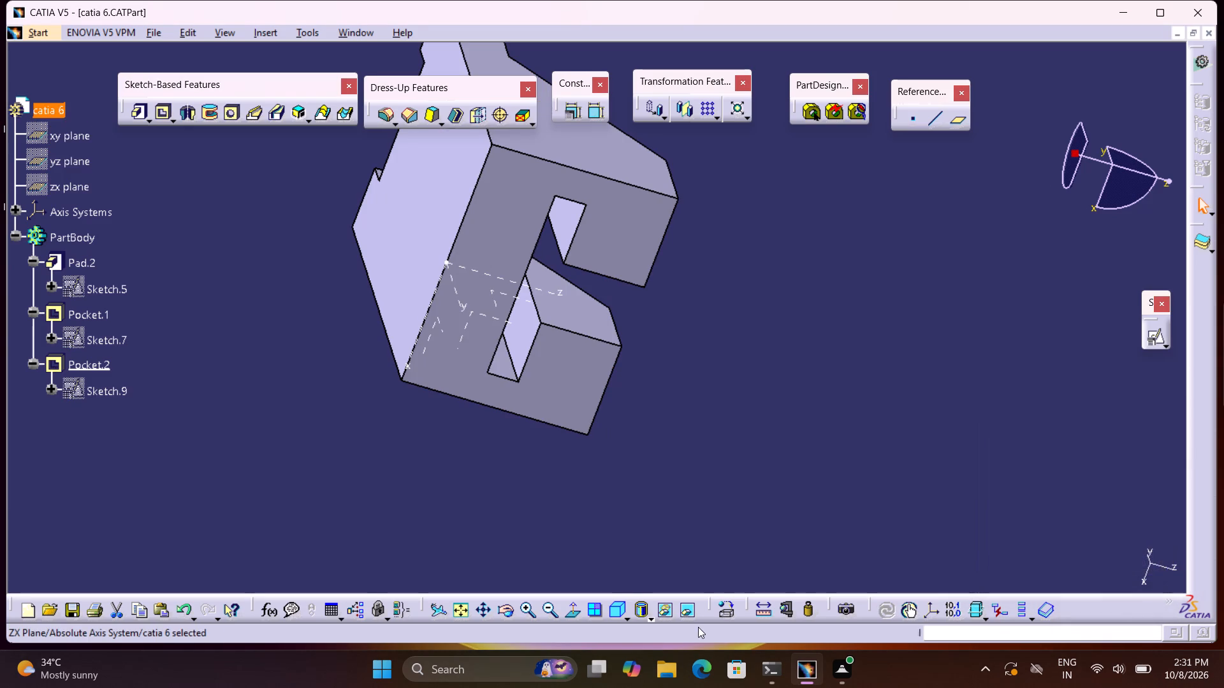
Turn off the Y-axis reversal of the absolute axis system, reviewing its origin and axis coordinates.
{"action": "left_click", "coordinate": [617, 618]}
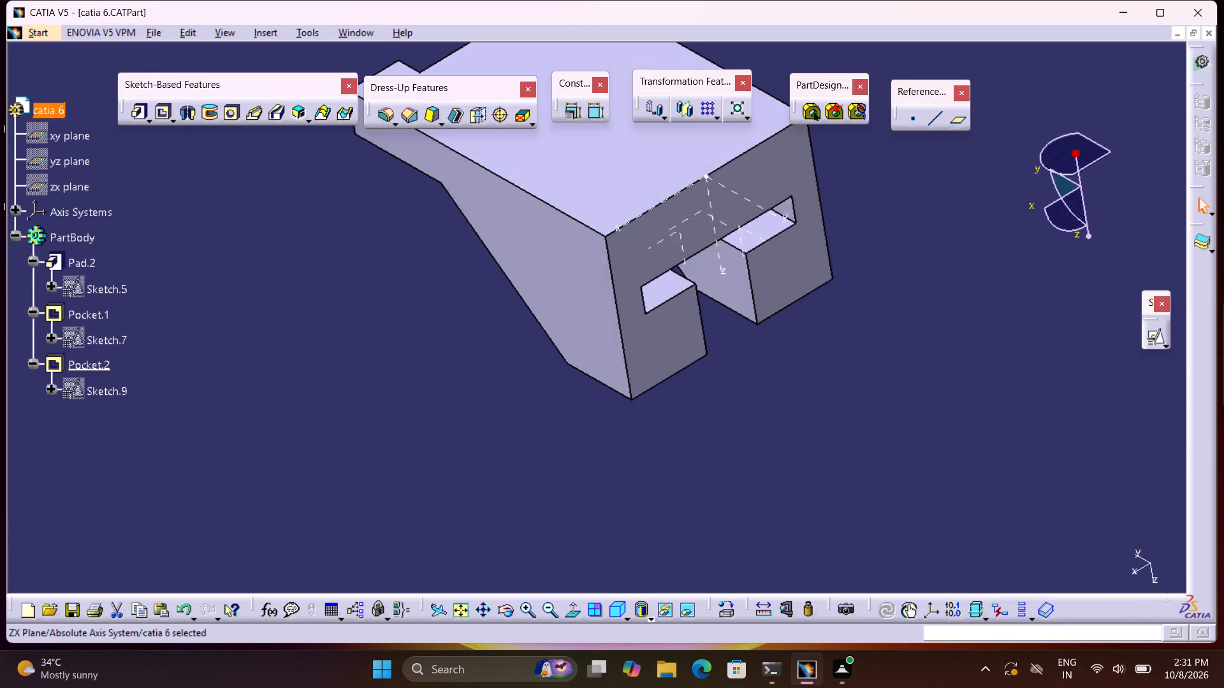
{"action": "left_click", "coordinate": [741, 234]}
{"action": "double_click", "coordinate": [741, 234]}
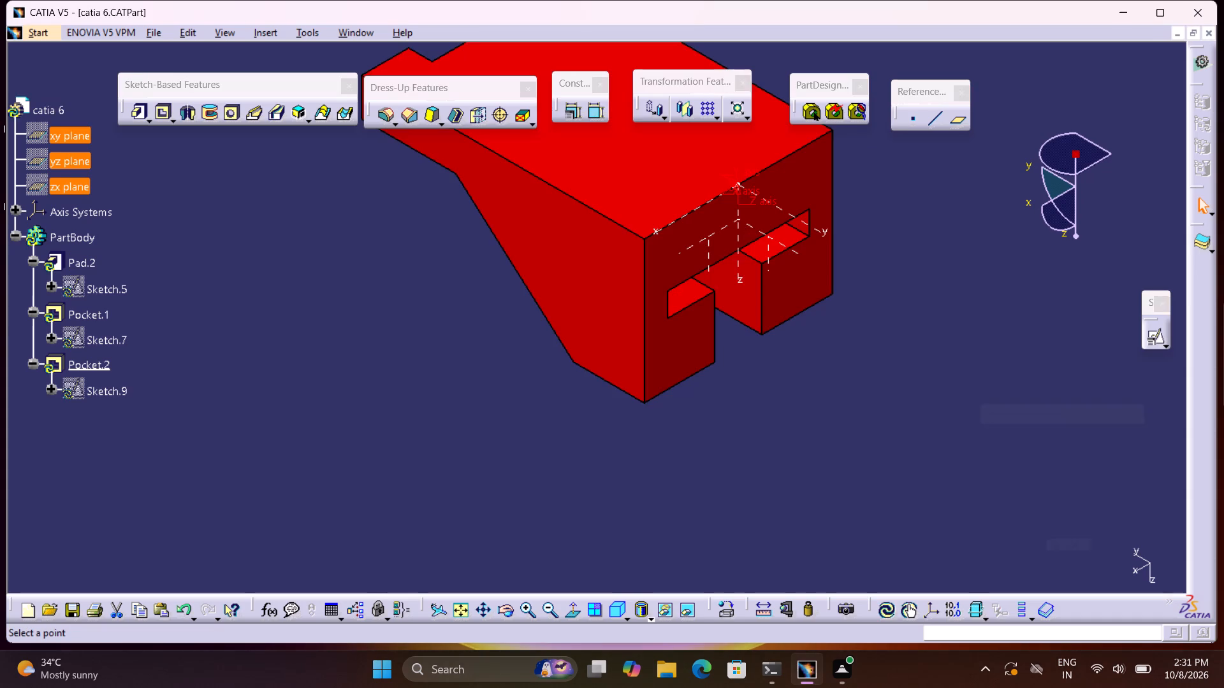
{"action": "left_click", "coordinate": [1132, 501]}
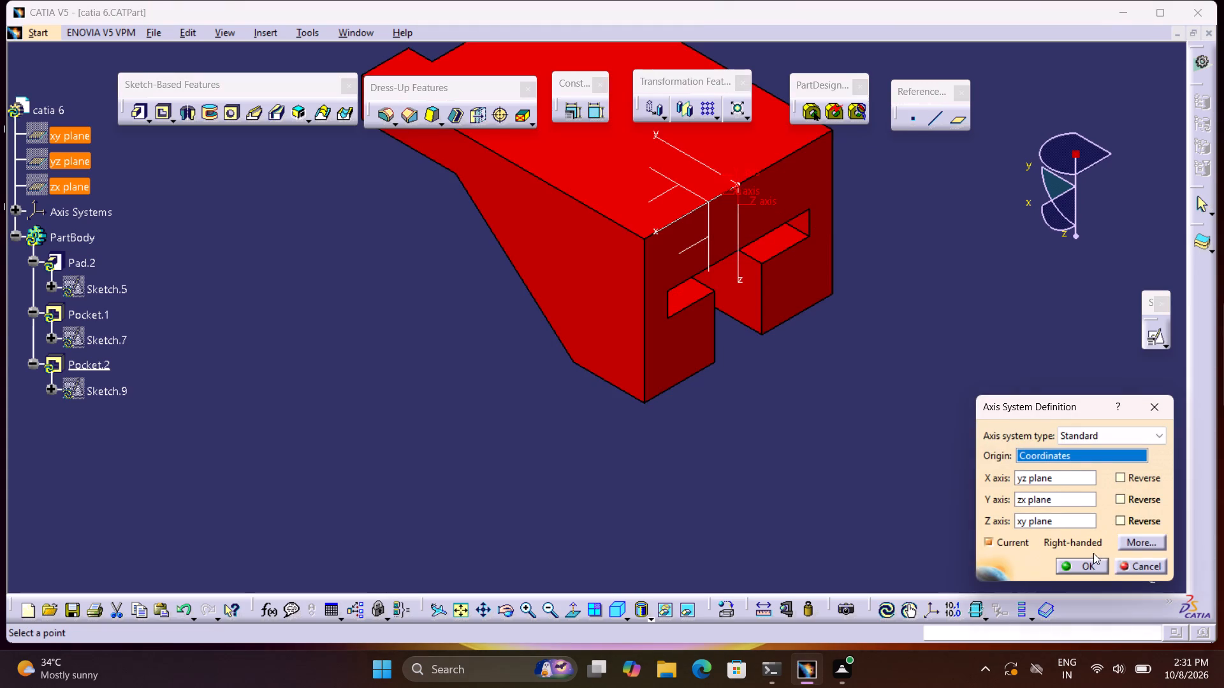
{"action": "left_click", "coordinate": [1135, 548]}
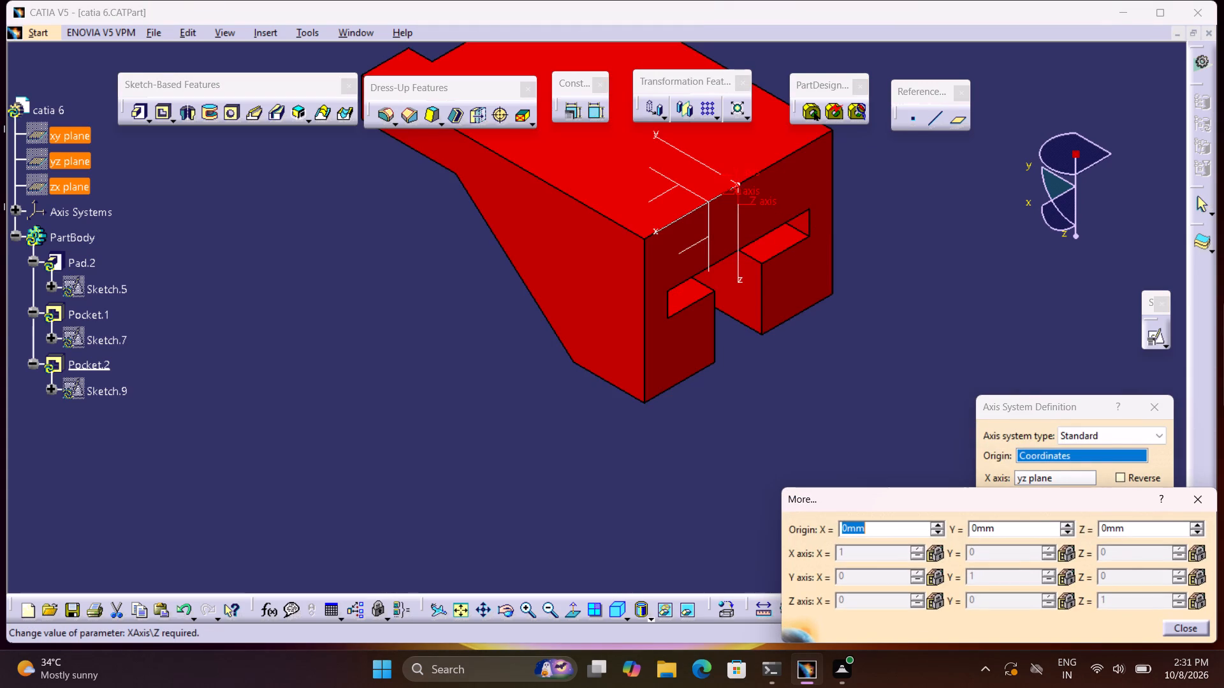
{"action": "left_click", "coordinate": [1172, 628]}
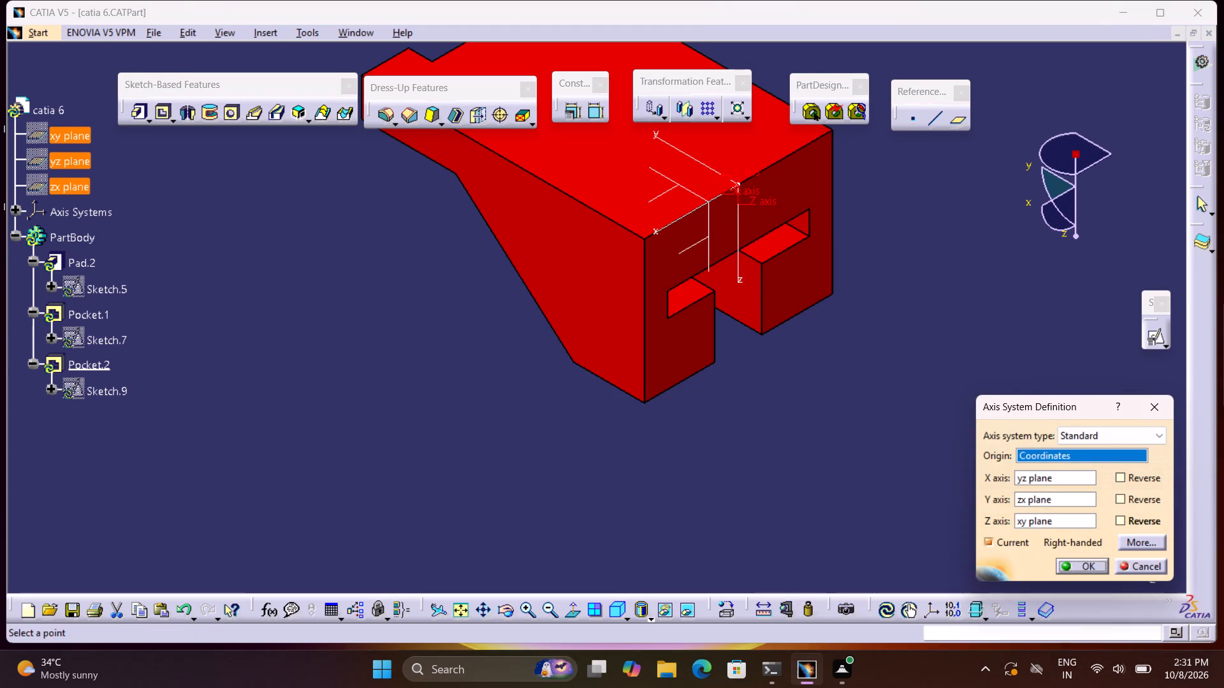
{"action": "left_click", "coordinate": [1071, 568]}
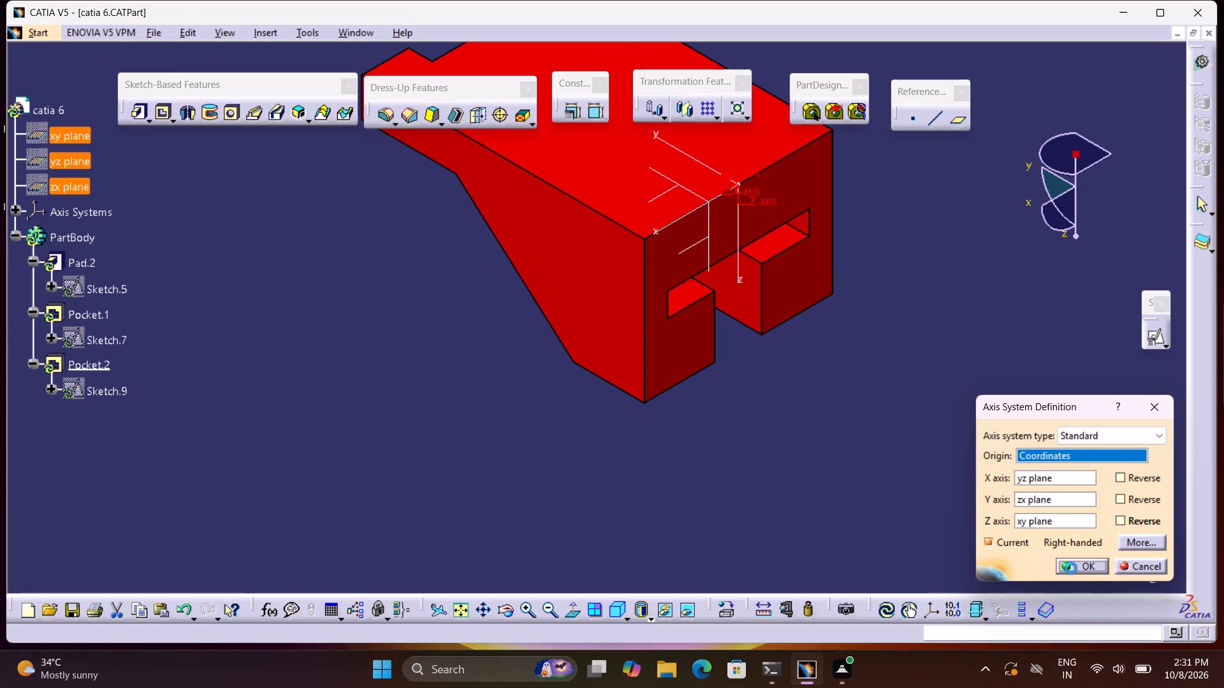
{"action": "left_click", "coordinate": [1141, 569]}
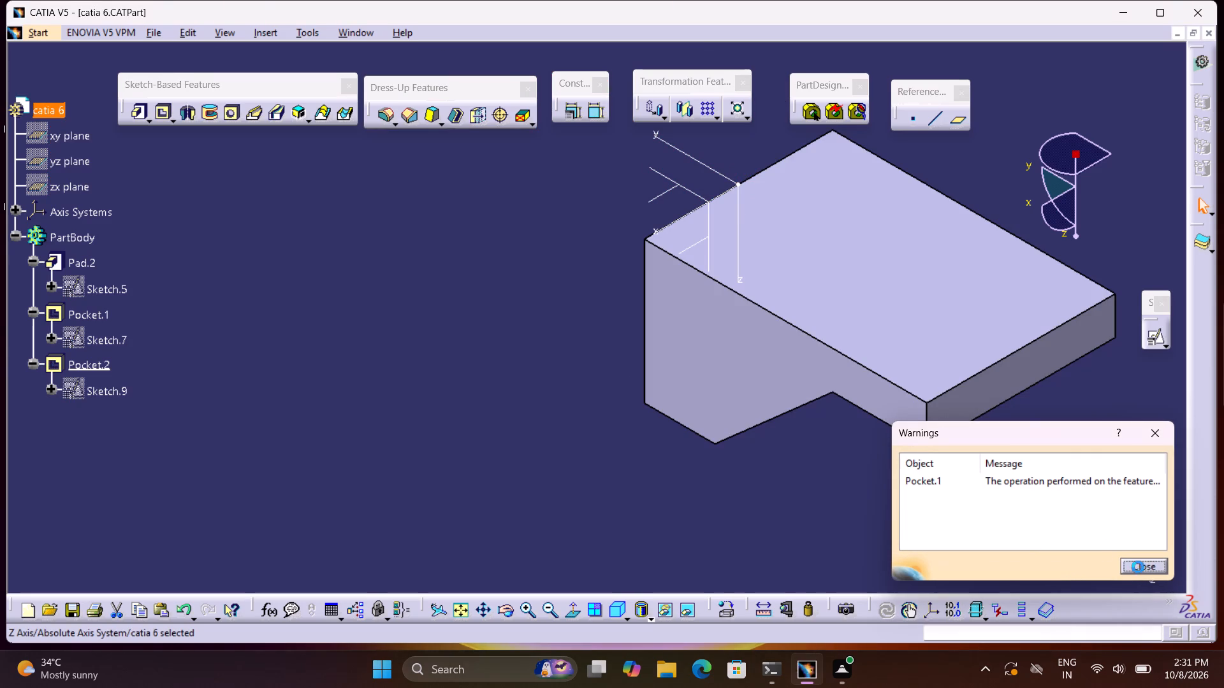
{"action": "middle_click_drag", "start_coordinate": [1033, 534], "coordinate": [1008, 509]}
{"action": "right_click_drag", "start_coordinate": [1018, 522], "coordinate": [1009, 509]}
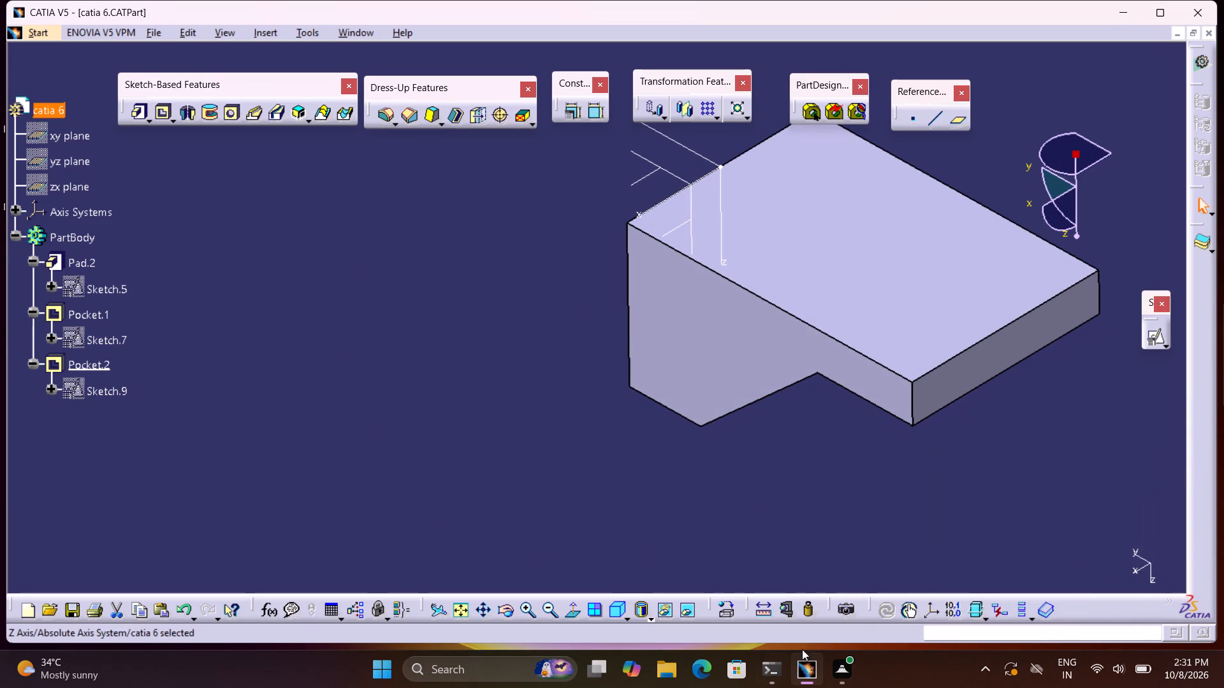
Examine the whole block in the isometric view and from several oblique angles.
{"action": "left_click", "coordinate": [615, 618]}
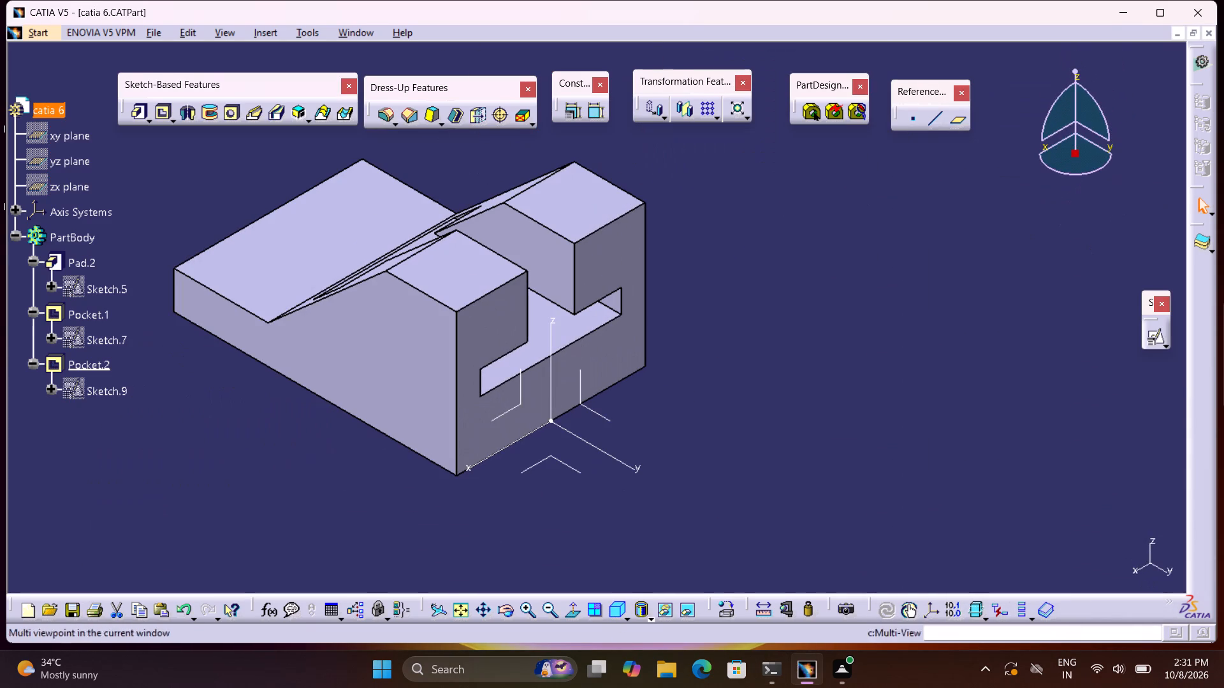
{"action": "middle_click_drag", "start_coordinate": [288, 506], "coordinate": [386, 521]}
{"action": "right_click_drag", "start_coordinate": [343, 521], "coordinate": [386, 521]}
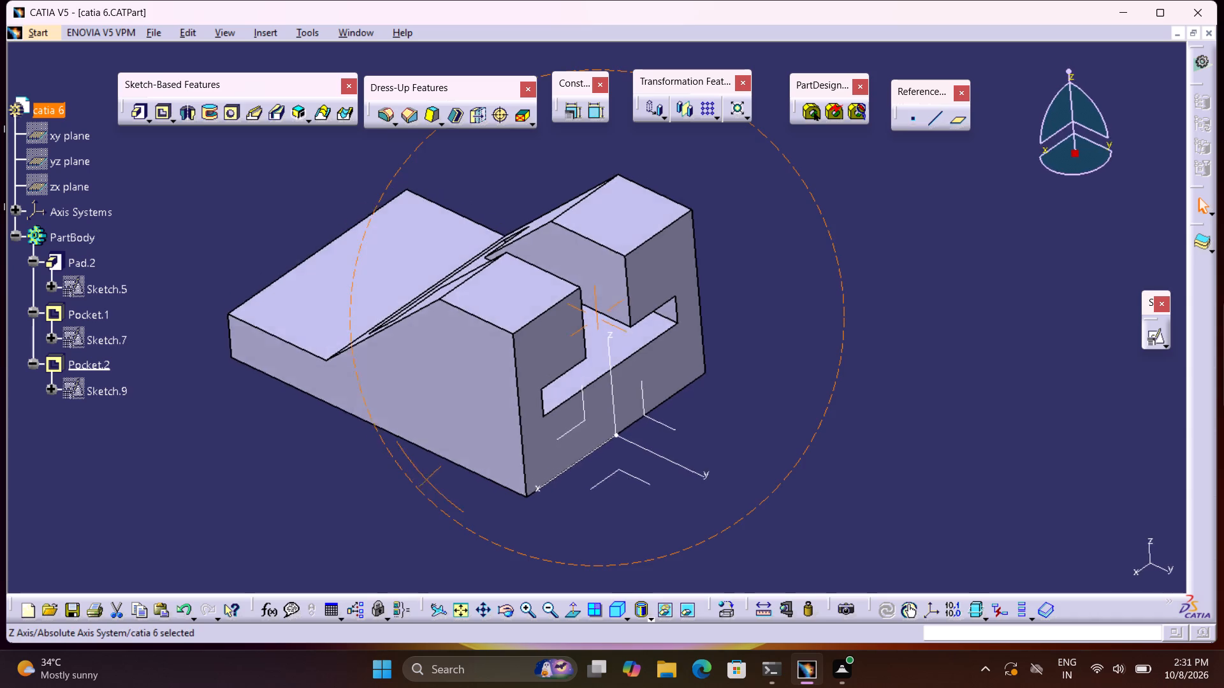
{"action": "middle_click_drag", "start_coordinate": [386, 521], "coordinate": [690, 376]}
{"action": "right_click_drag", "start_coordinate": [386, 521], "coordinate": [690, 376]}
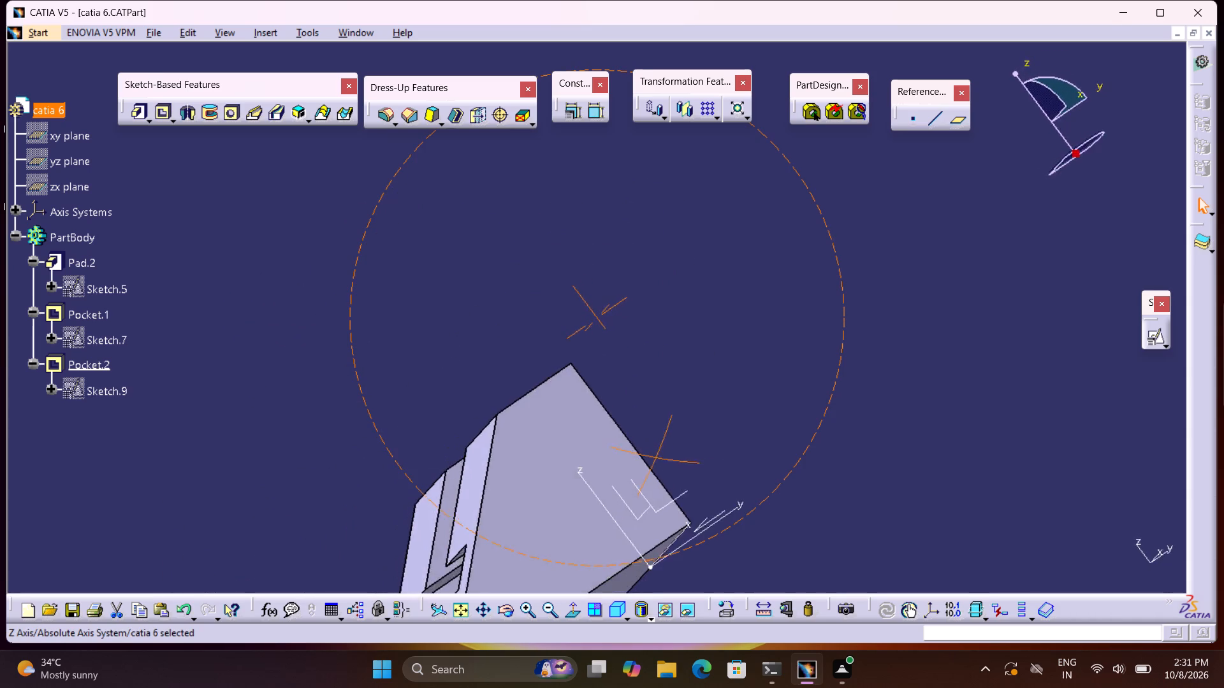
{"action": "right_click_drag", "start_coordinate": [690, 376], "coordinate": [669, 540]}
{"action": "middle_click_drag", "start_coordinate": [690, 376], "coordinate": [669, 541]}
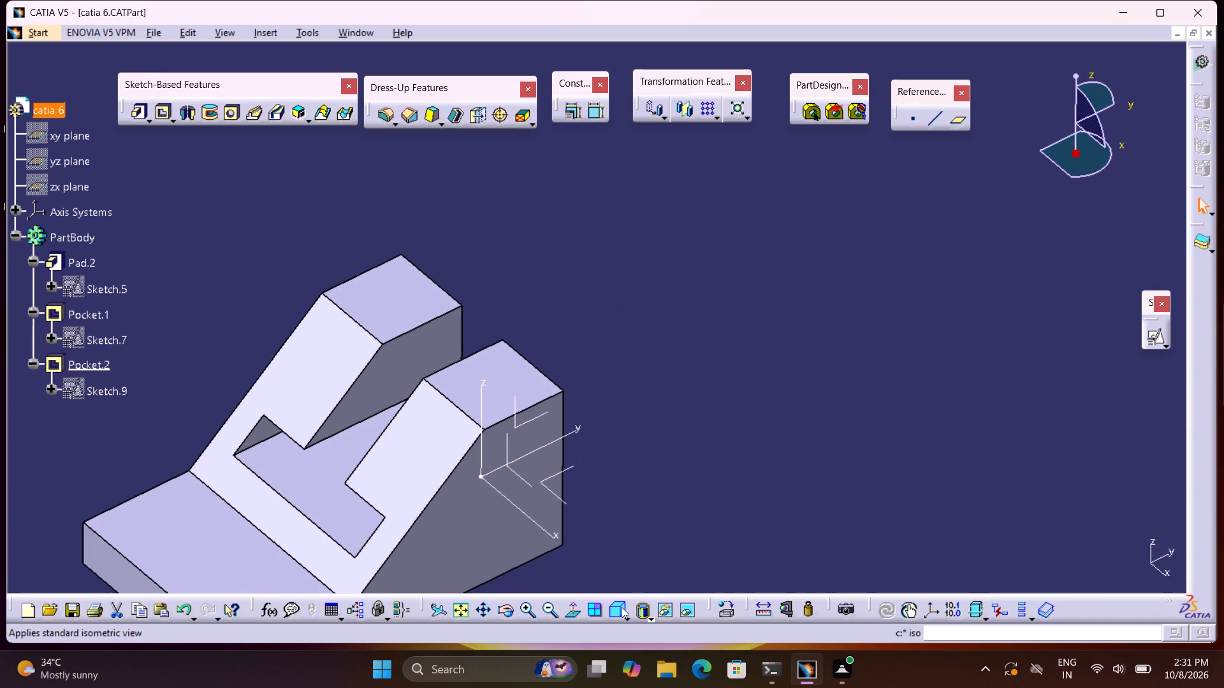
{"action": "left_click", "coordinate": [622, 607]}
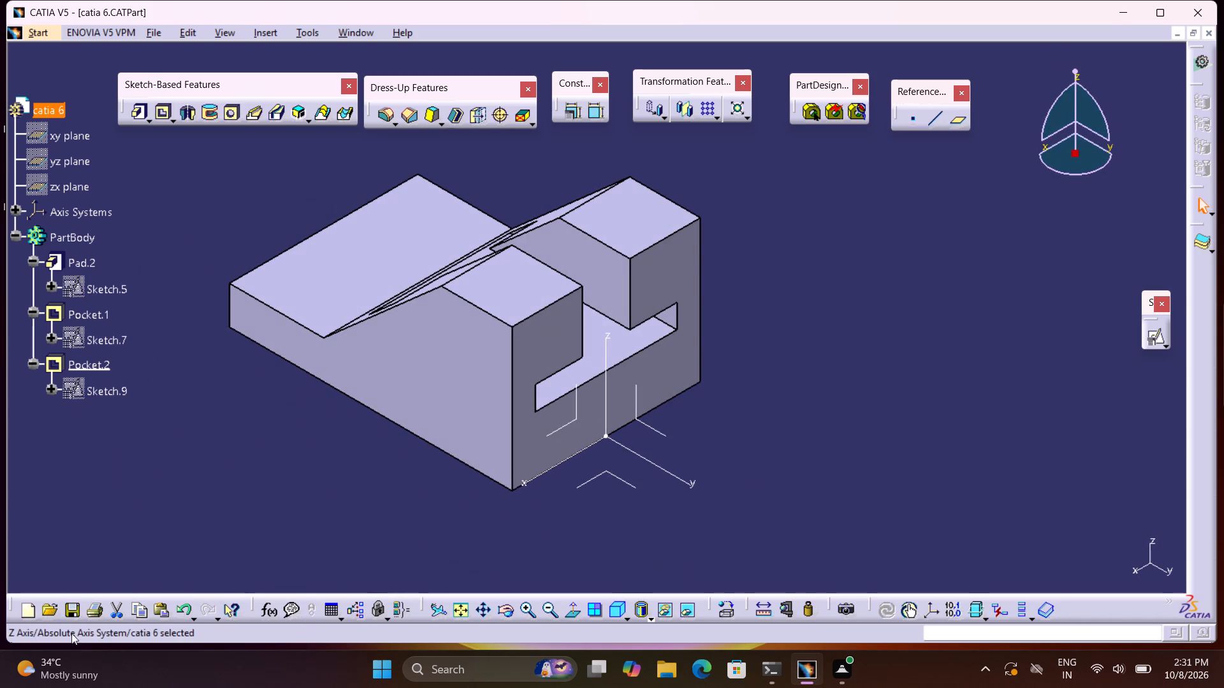
Save the part catia 6.
{"action": "left_click", "coordinate": [72, 612]}
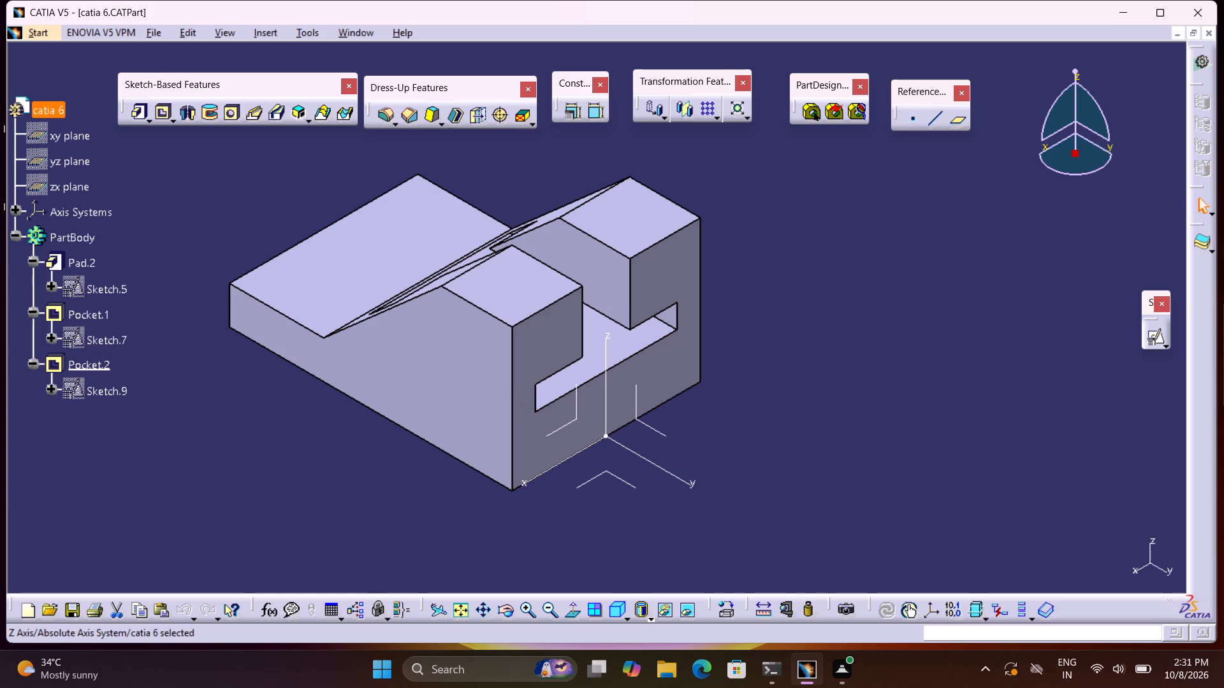
Open the inverted-T pocket's sketch and move its 5 mm height dimension farther out from the profile.
{"action": "double_click", "coordinate": [98, 392]}
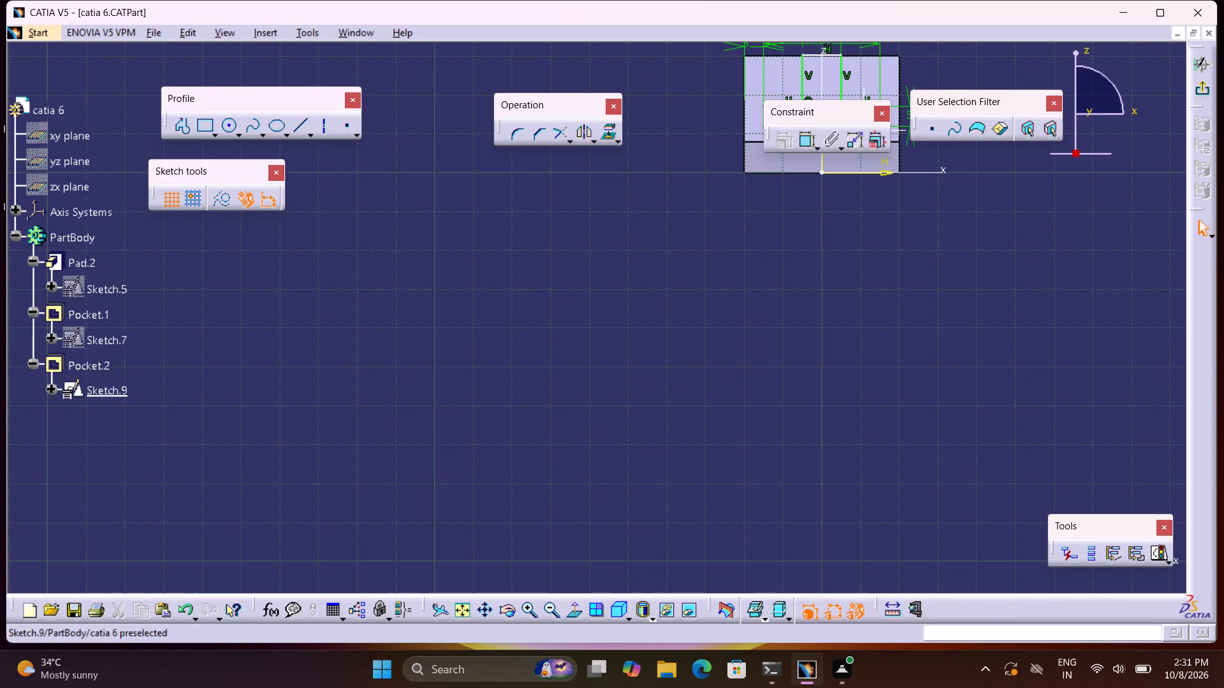
{"action": "left_click", "coordinate": [463, 610]}
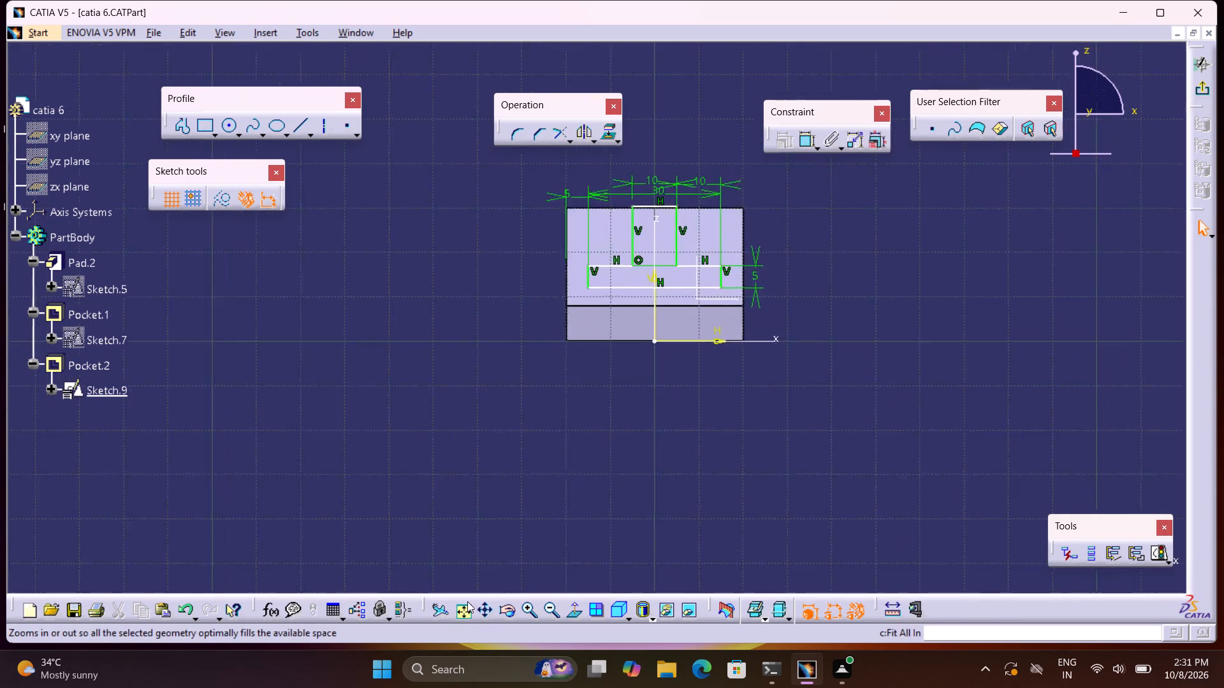
{"action": "middle_click_drag", "start_coordinate": [565, 549], "coordinate": [535, 448]}
{"action": "right_click", "coordinate": [565, 549]}
{"action": "middle_click_drag", "start_coordinate": [535, 447], "coordinate": [535, 441]}
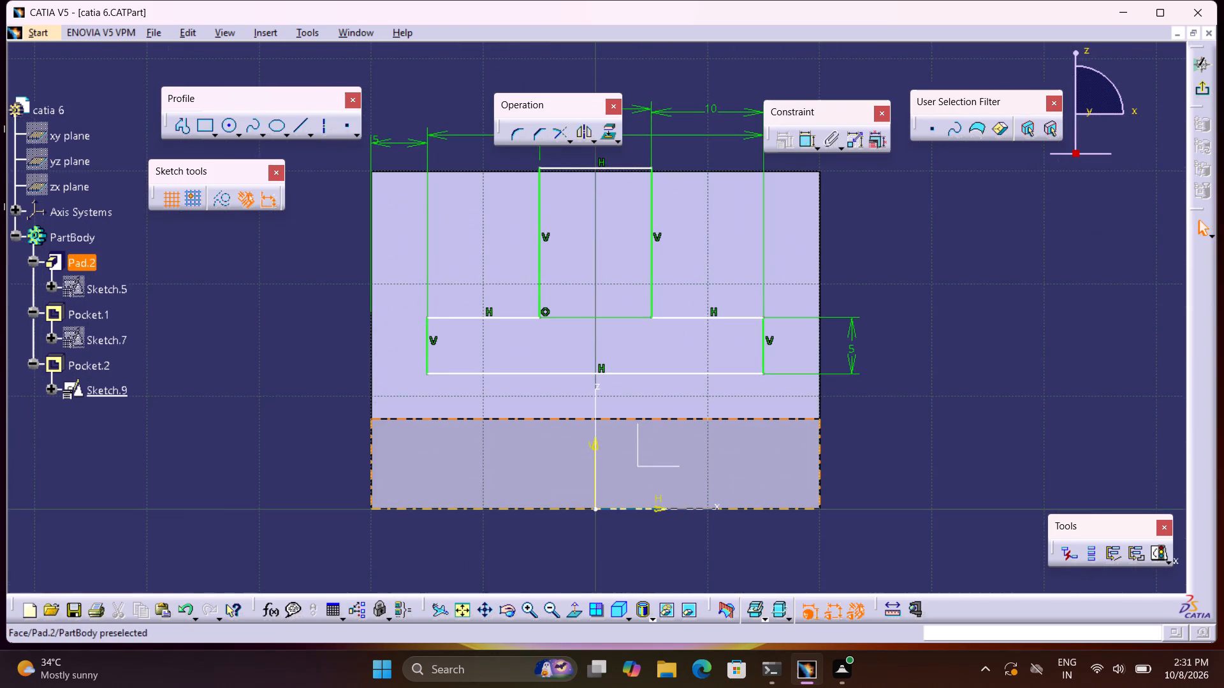
{"action": "middle_click_drag", "start_coordinate": [539, 445], "coordinate": [451, 493]}
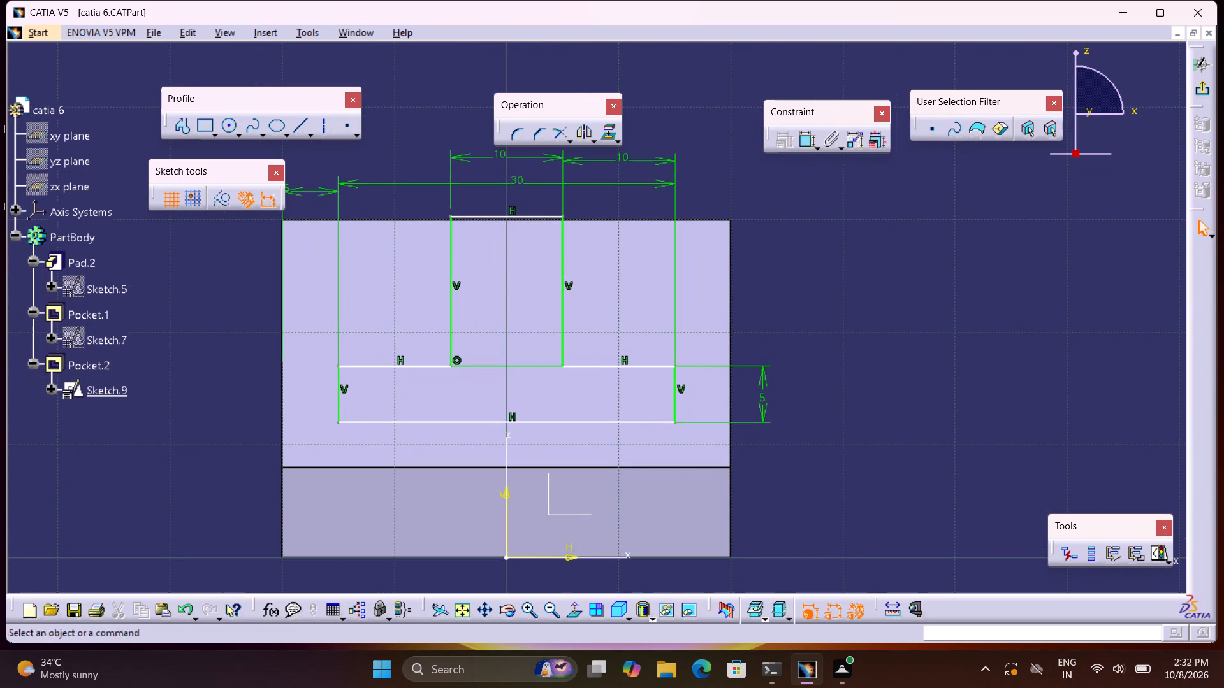
{"action": "left_click_drag", "start_coordinate": [768, 383], "coordinate": [770, 385]}
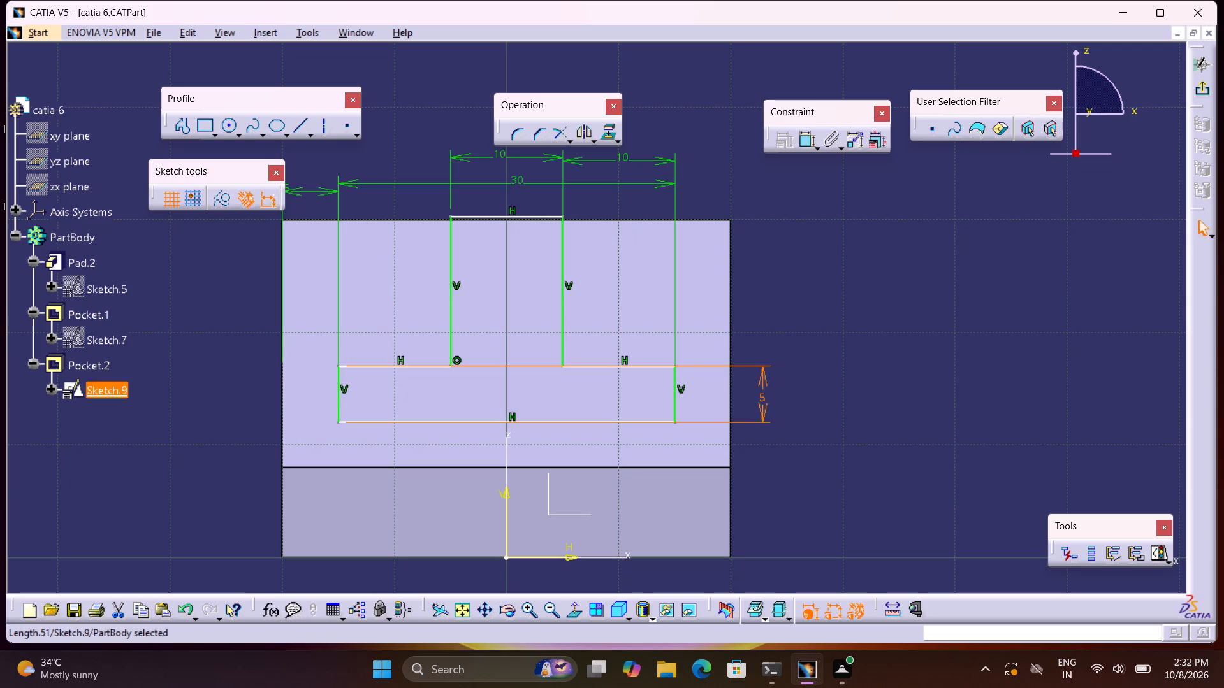
{"action": "left_click_drag", "start_coordinate": [770, 385], "coordinate": [815, 397]}
{"action": "middle_click_drag", "start_coordinate": [743, 254], "coordinate": [796, 326]}
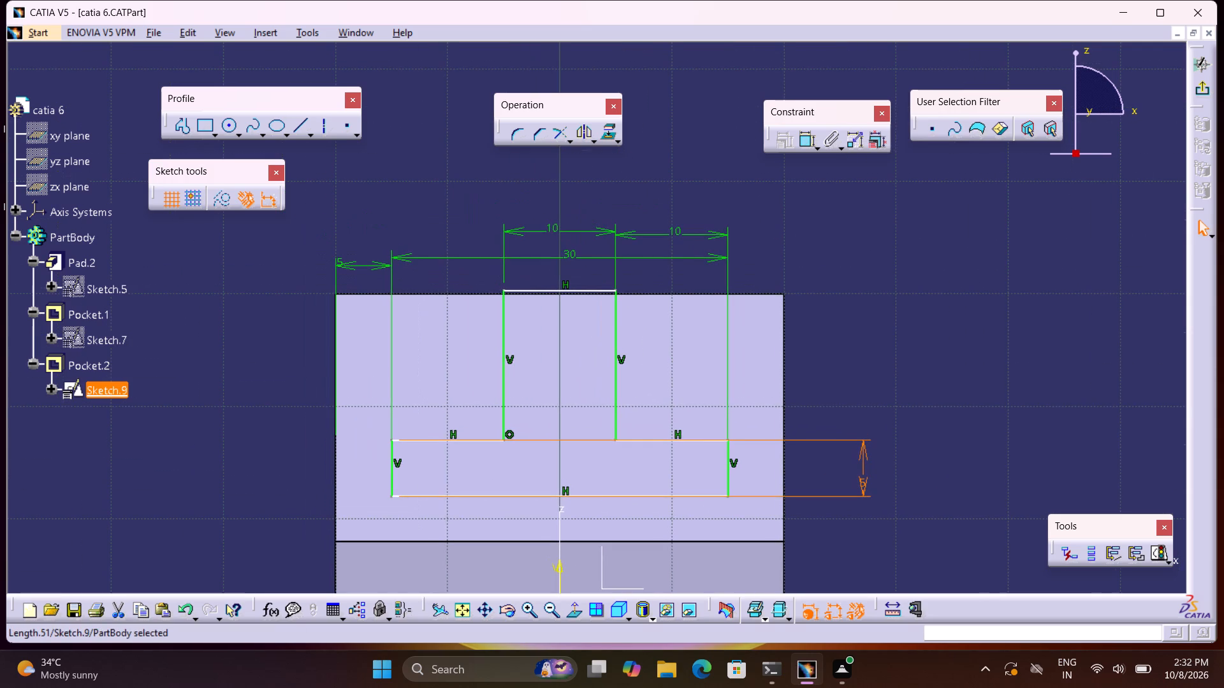
Check the solving status of the inverted-T sketch.
{"action": "left_click", "coordinate": [1157, 558]}
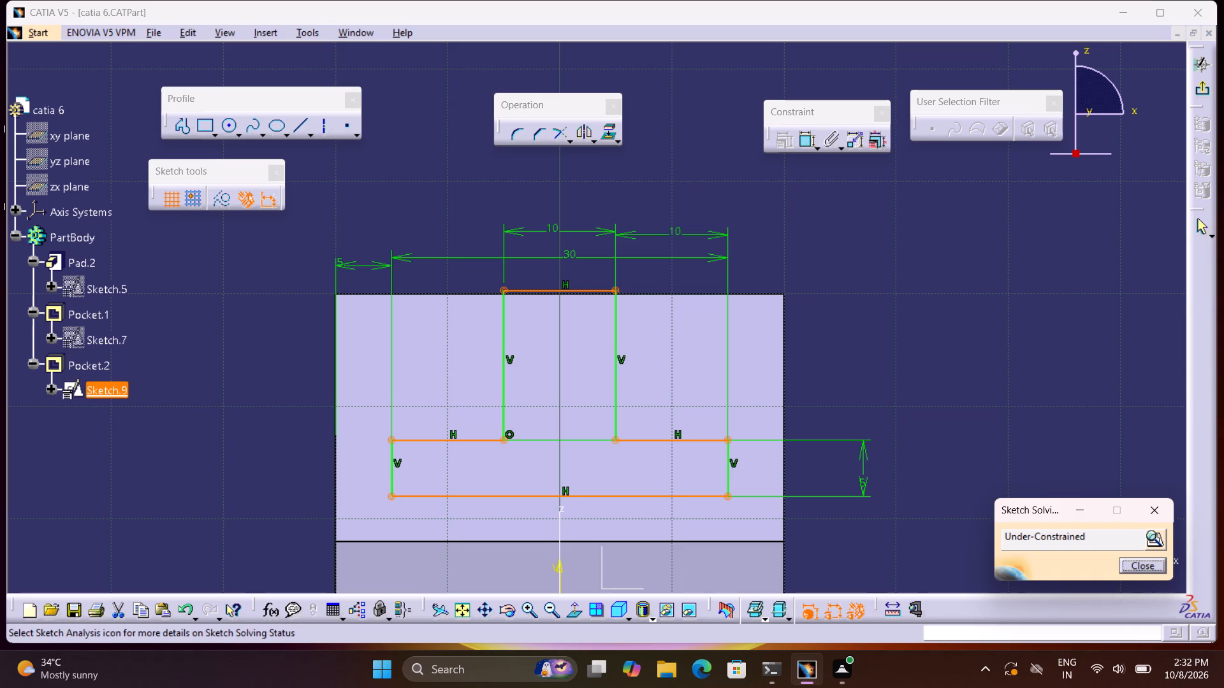
{"action": "middle_click_drag", "start_coordinate": [798, 262], "coordinate": [869, 305]}
{"action": "middle_click", "coordinate": [869, 305]}
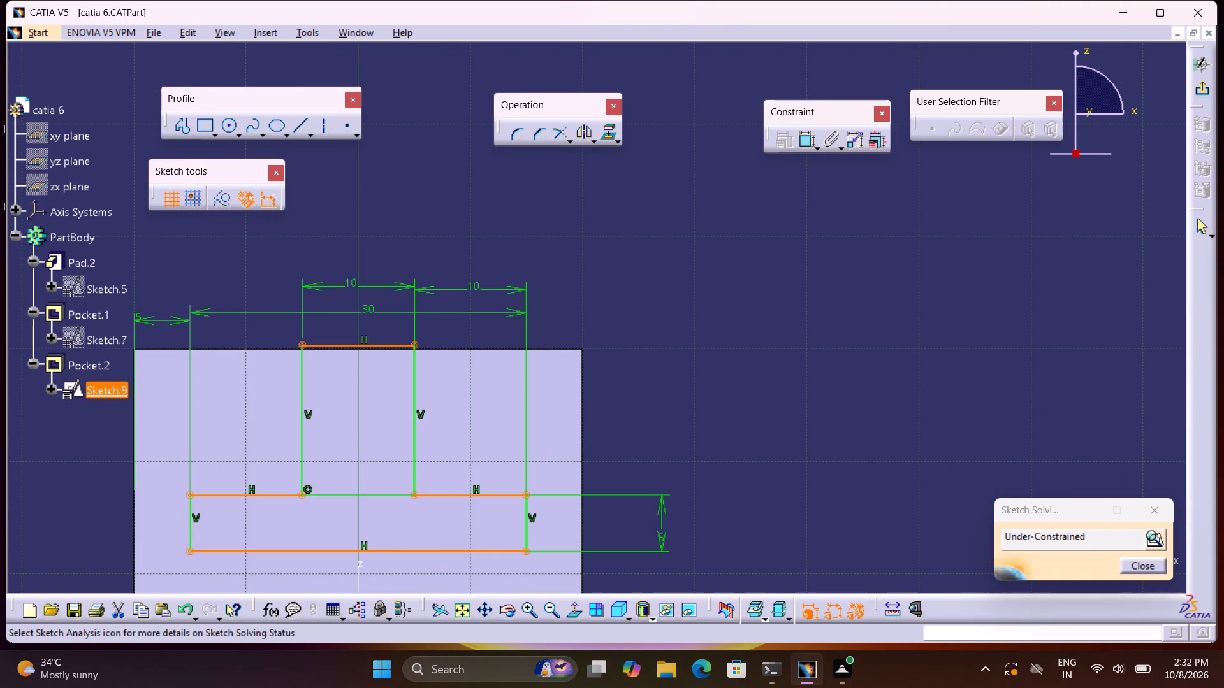
Constrain the top line of the inverted-T profile to be coincident with the block's top edge.
{"action": "left_click", "coordinate": [806, 151]}
{"action": "middle_click_drag", "start_coordinate": [741, 219], "coordinate": [1012, 290]}
{"action": "middle_click_drag", "start_coordinate": [1057, 192], "coordinate": [1072, 182]}
{"action": "middle_click_drag", "start_coordinate": [936, 308], "coordinate": [1003, 169]}
{"action": "right_click", "coordinate": [1023, 247]}
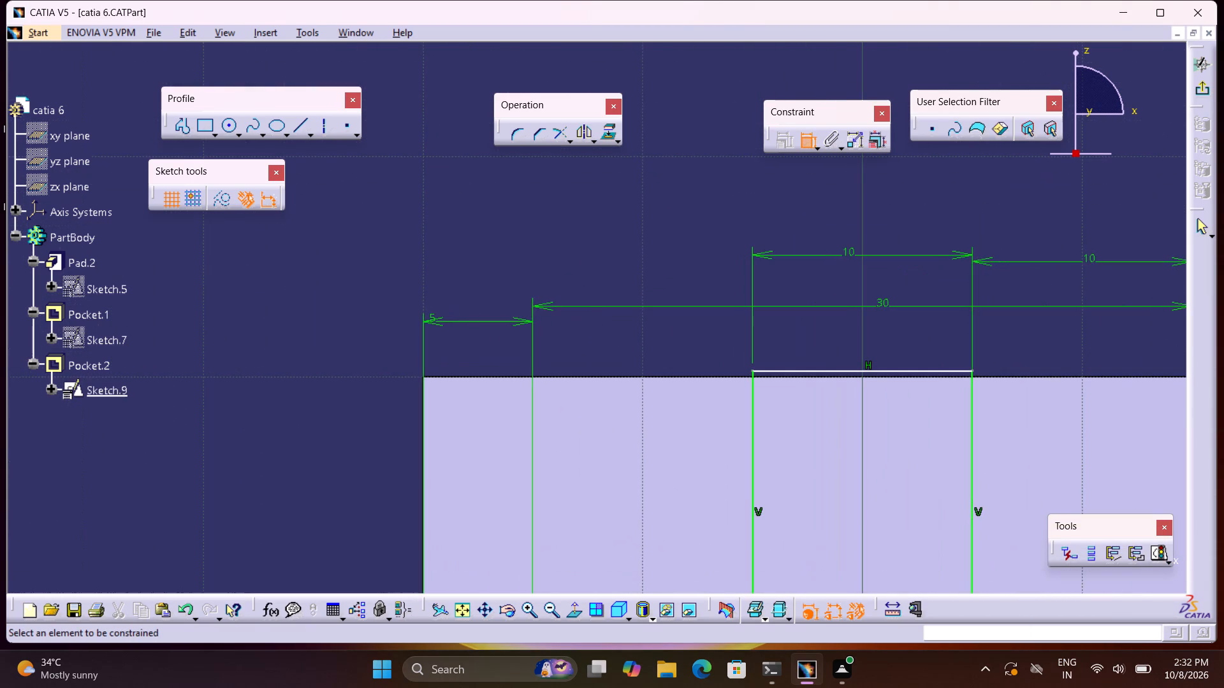
{"action": "left_click", "coordinate": [921, 368]}
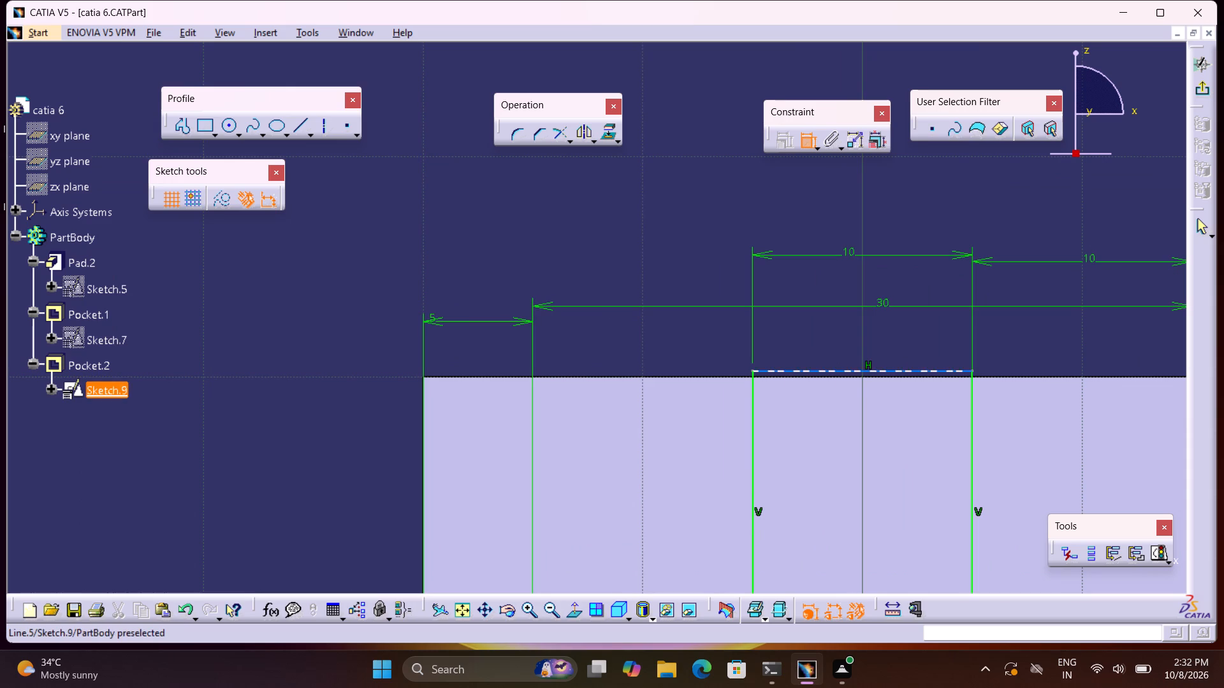
{"action": "left_click", "coordinate": [915, 373]}
{"action": "left_click", "coordinate": [917, 378]}
{"action": "right_click", "coordinate": [917, 378]}
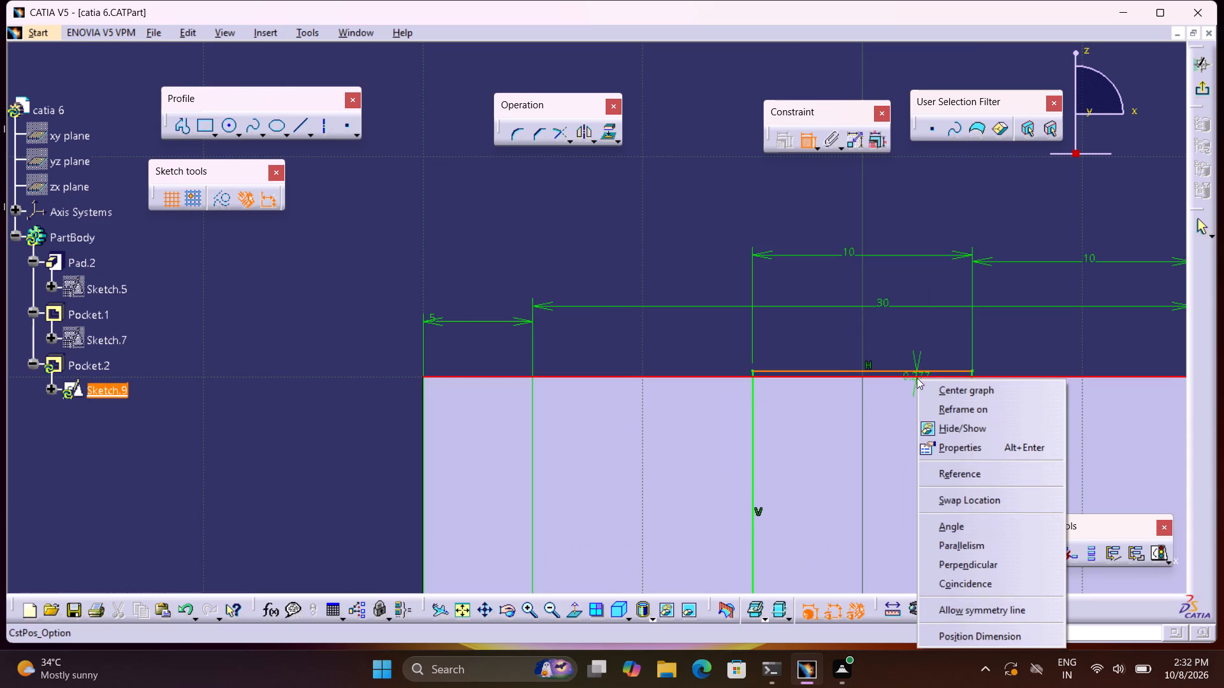
{"action": "left_click", "coordinate": [966, 587]}
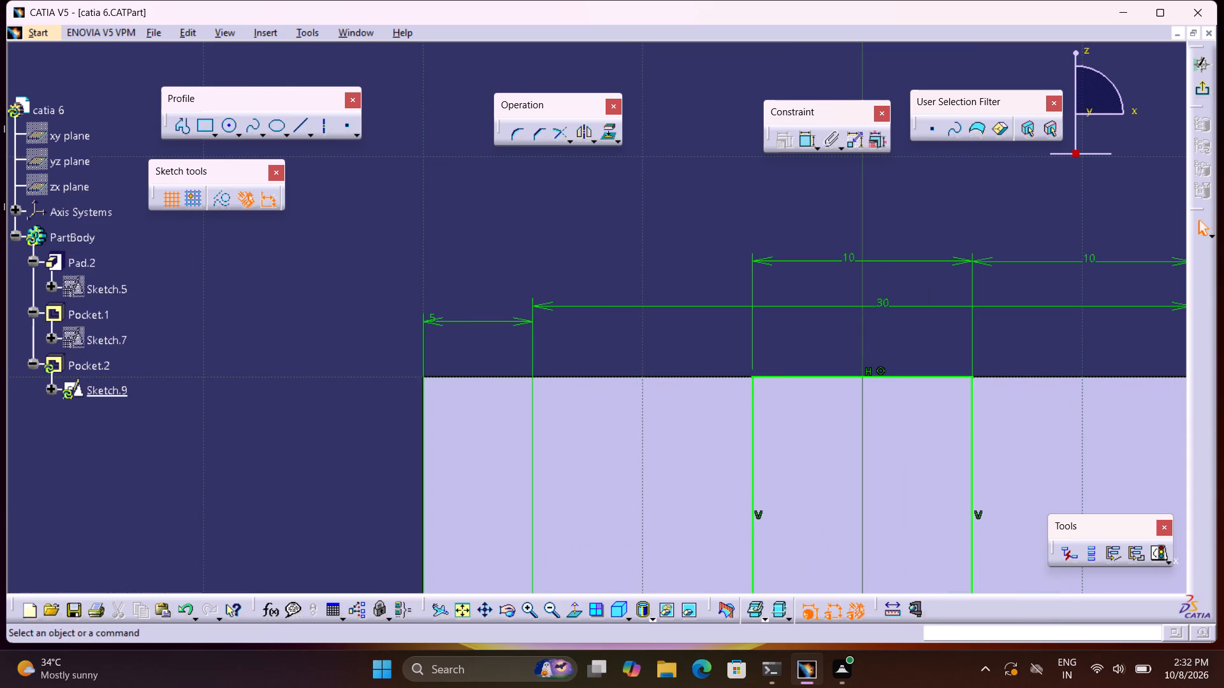
Exit the sketch to return to the solid, with the whole block in view.
{"action": "left_click", "coordinate": [1197, 86]}
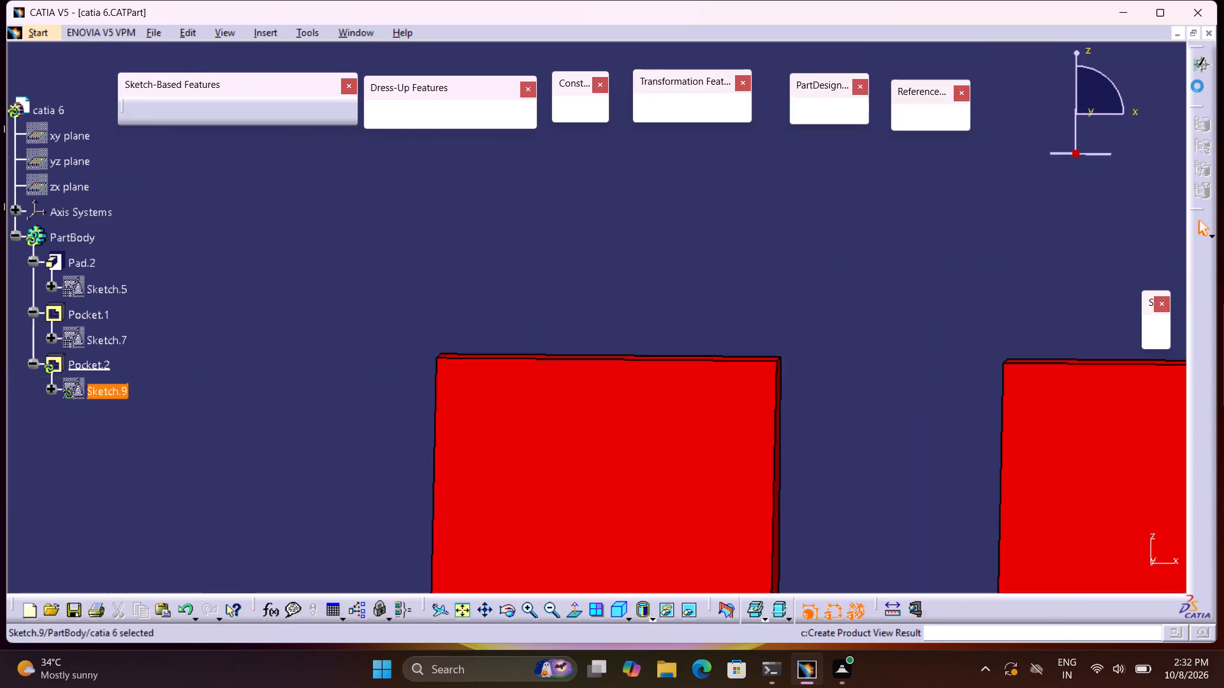
{"action": "left_click", "coordinate": [465, 605]}
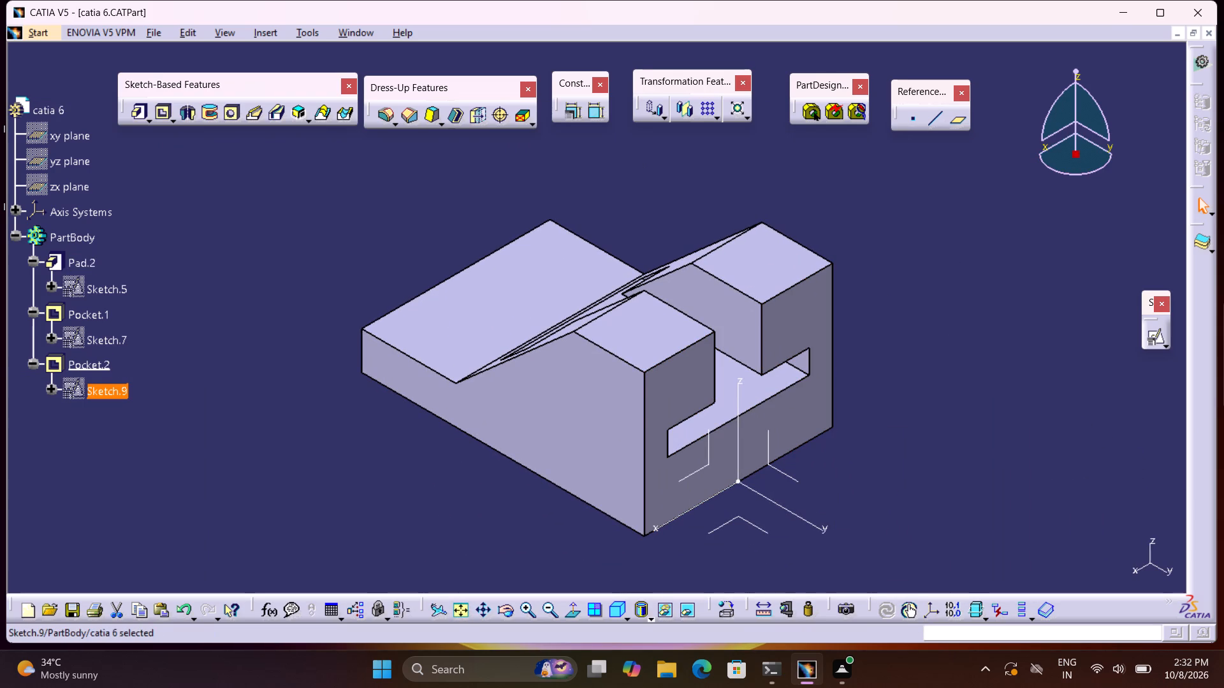
Reopen the inverted-T pocket's sketch and check its solving status and detailed sketch analysis.
{"action": "double_click", "coordinate": [119, 387]}
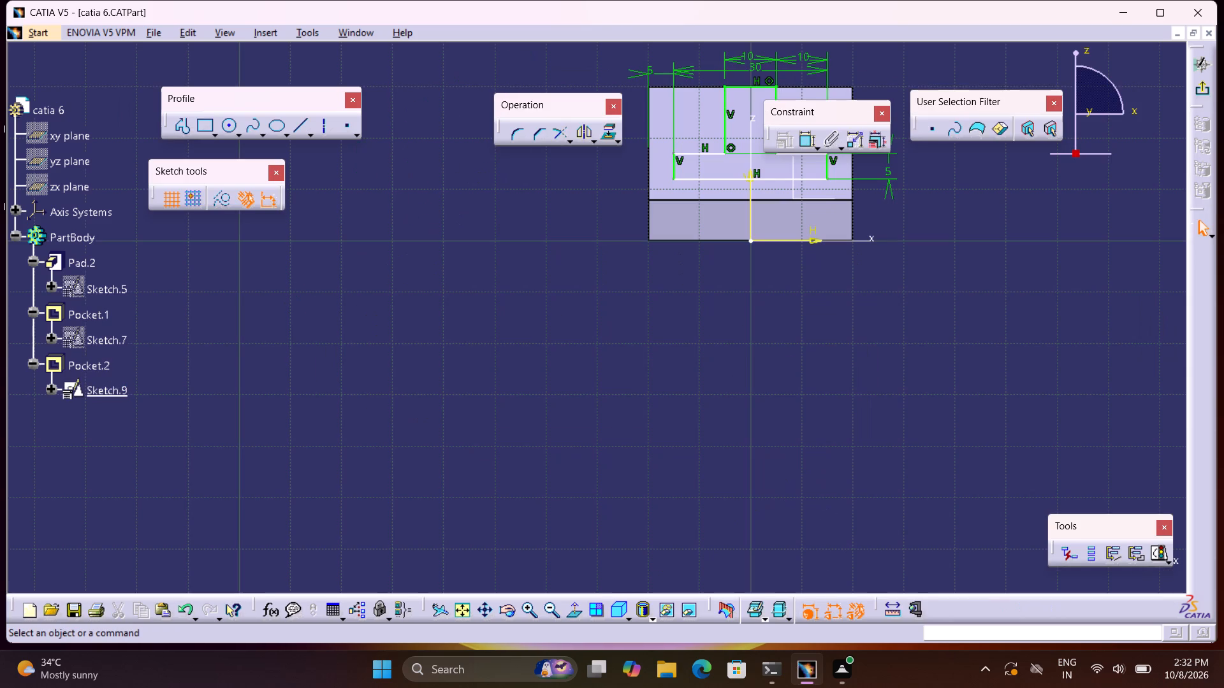
{"action": "middle_click_drag", "start_coordinate": [832, 350], "coordinate": [680, 318]}
{"action": "right_click", "coordinate": [640, 482]}
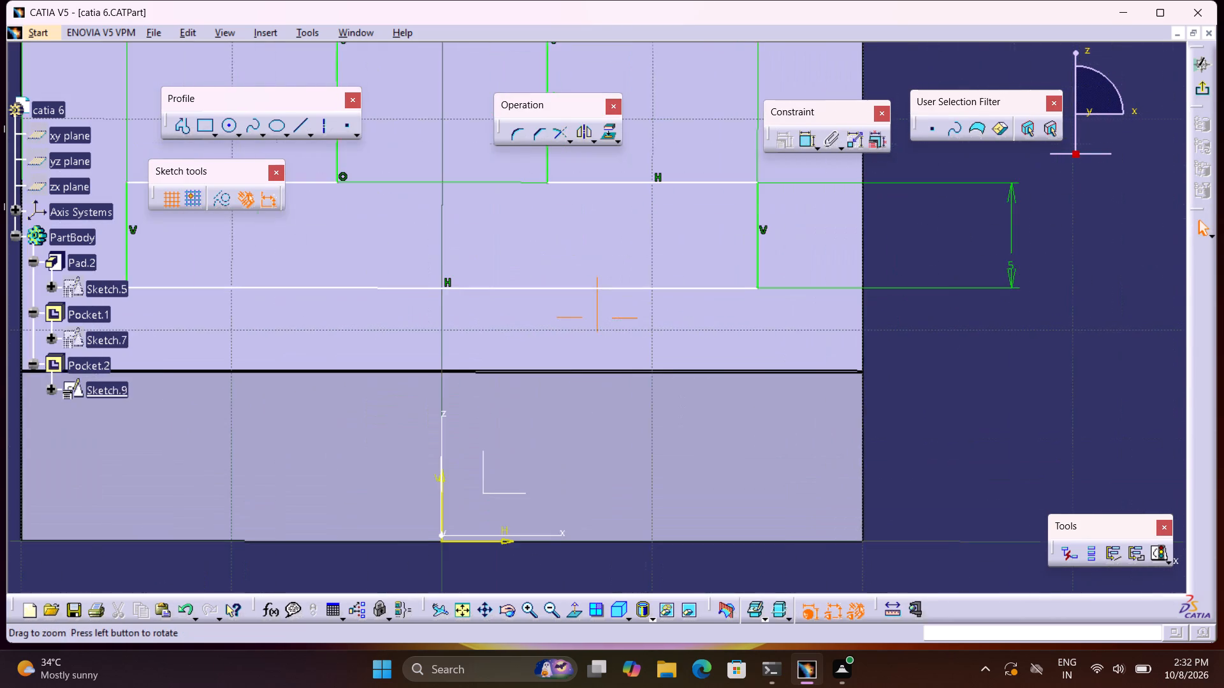
{"action": "middle_click_drag", "start_coordinate": [680, 318], "coordinate": [680, 317]}
{"action": "middle_click_drag", "start_coordinate": [687, 336], "coordinate": [748, 521]}
{"action": "middle_click_drag", "start_coordinate": [769, 358], "coordinate": [772, 366]}
{"action": "right_click", "coordinate": [771, 366]}
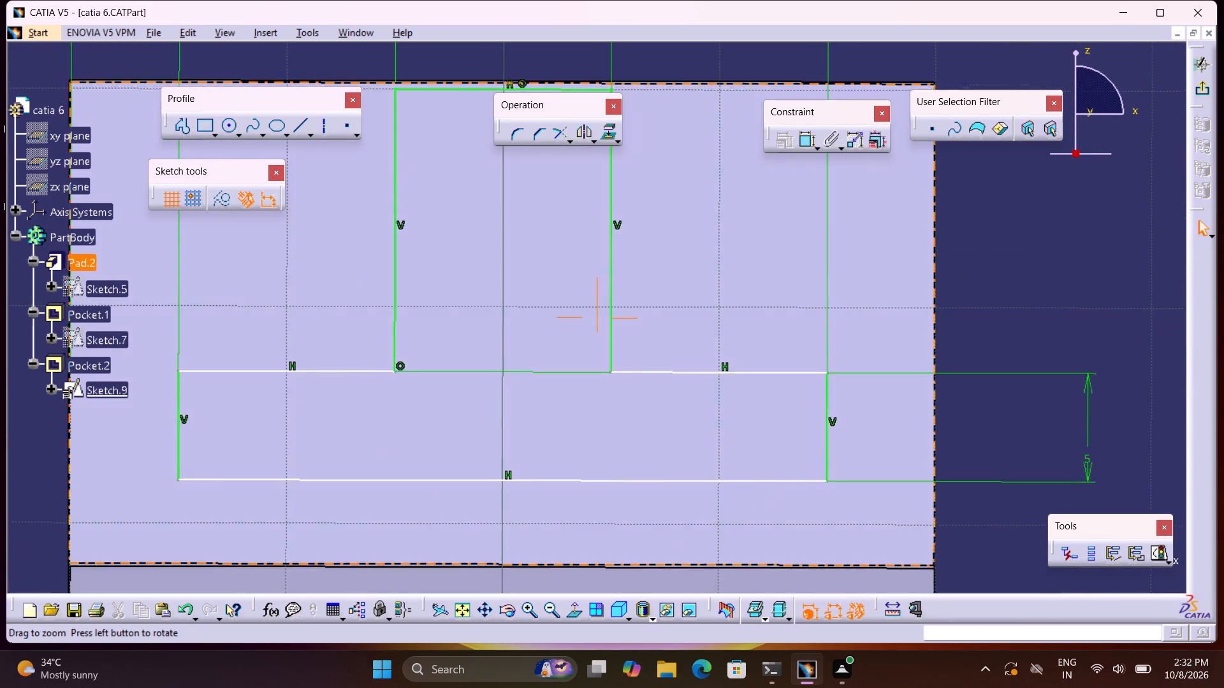
{"action": "middle_click_drag", "start_coordinate": [772, 366], "coordinate": [782, 397]}
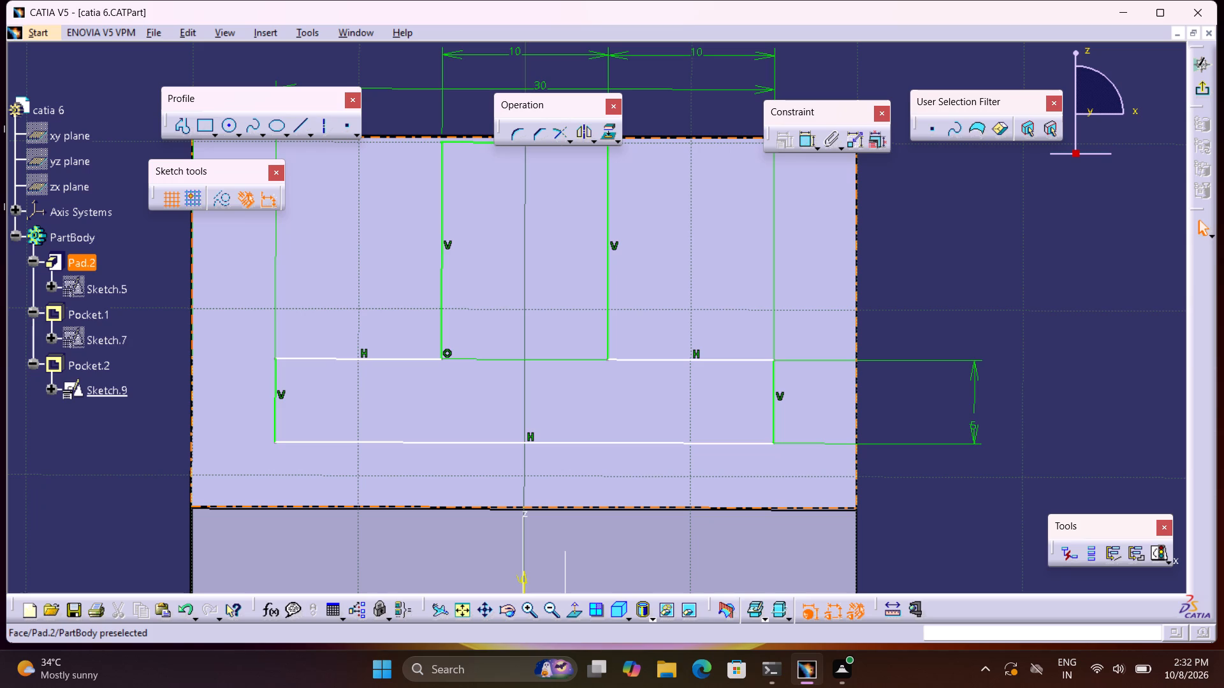
{"action": "left_click", "coordinate": [1163, 553]}
{"action": "left_click", "coordinate": [1151, 547]}
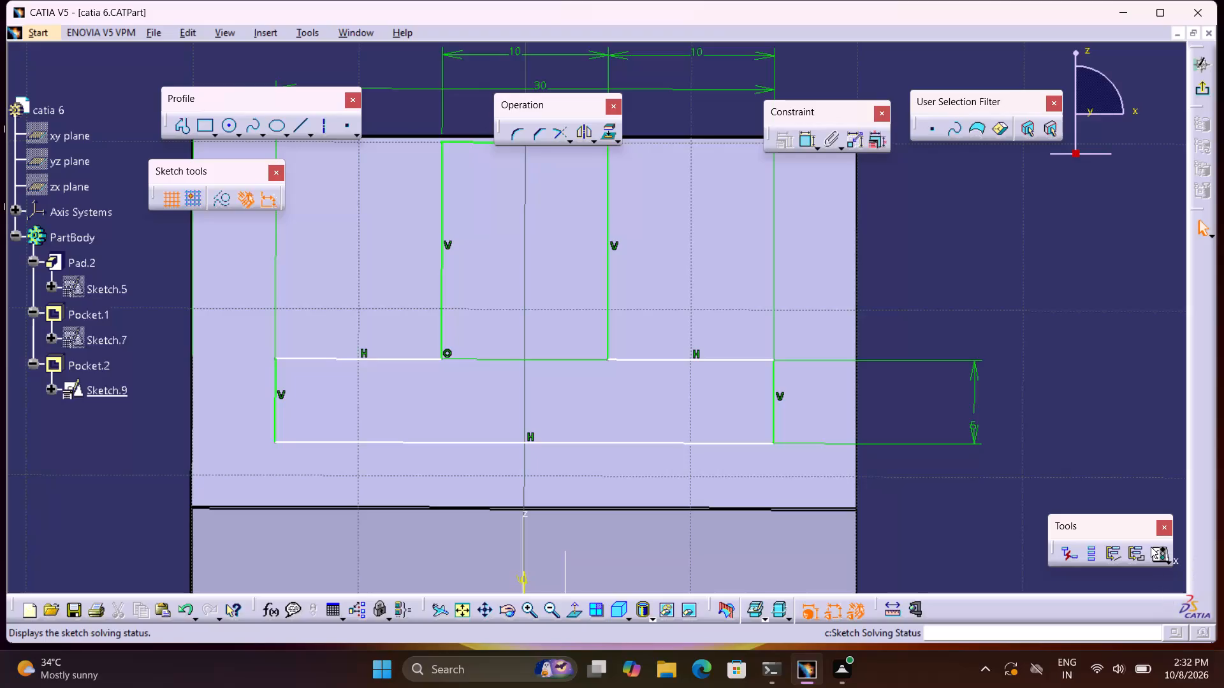
{"action": "left_click", "coordinate": [1151, 547]}
{"action": "left_click", "coordinate": [1145, 537]}
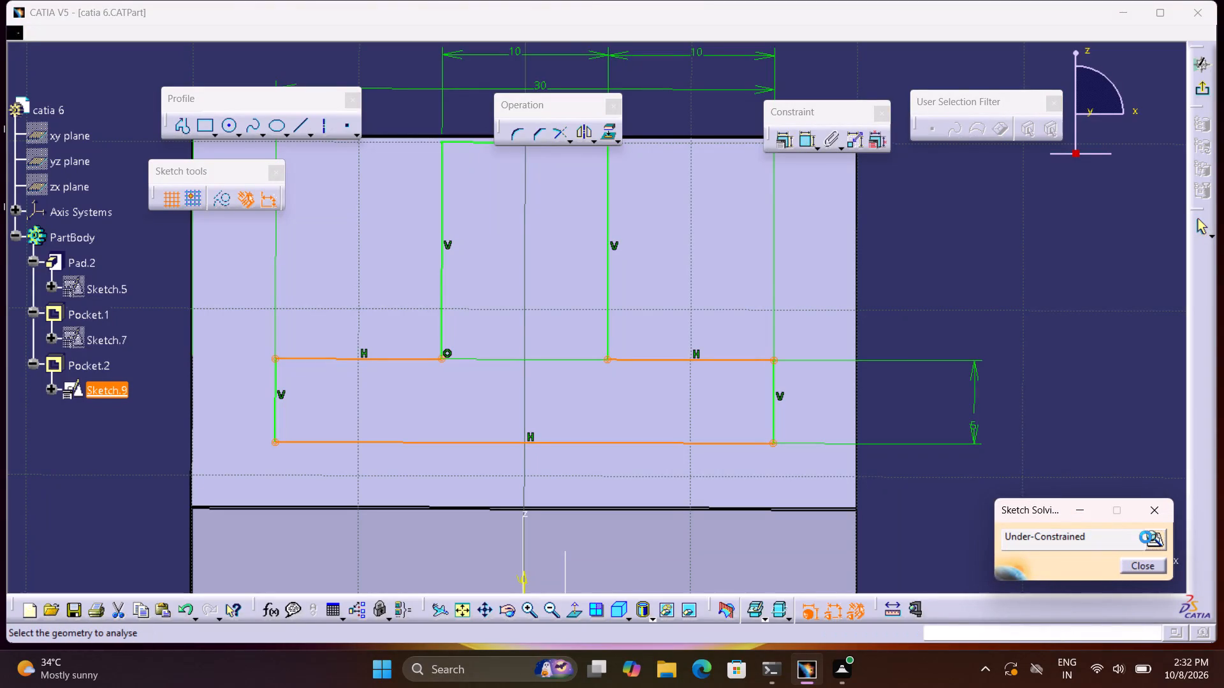
{"action": "left_click", "coordinate": [784, 111]}
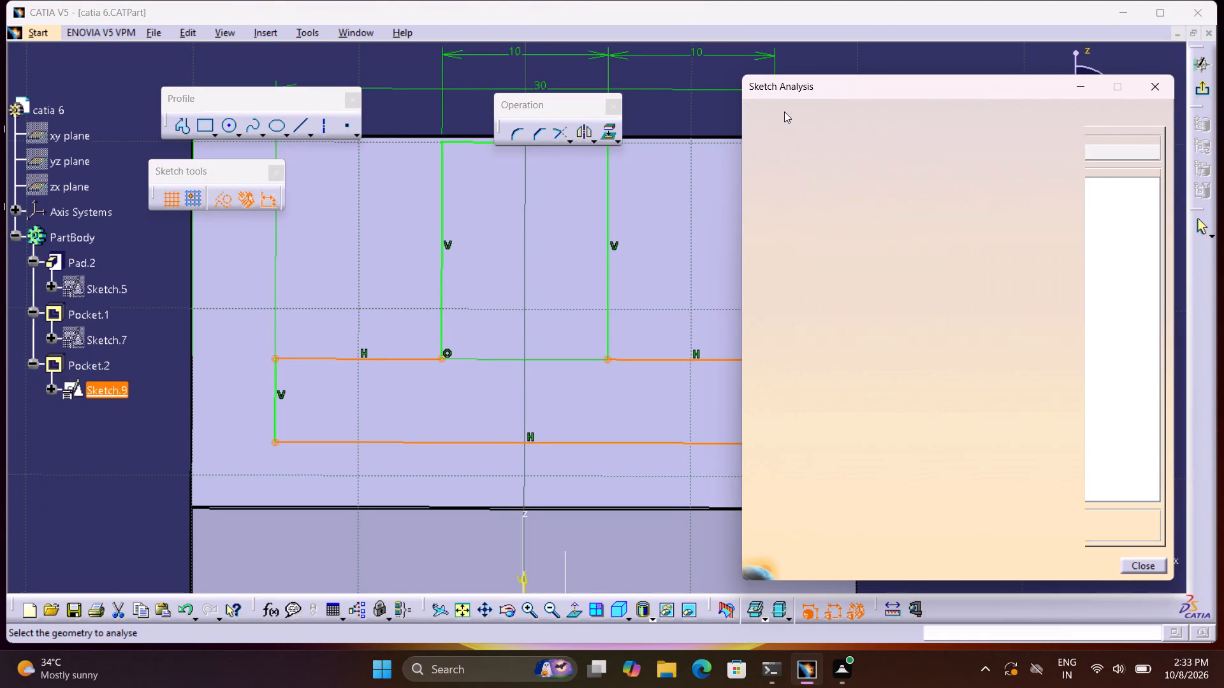
{"action": "left_click", "coordinate": [1139, 561]}
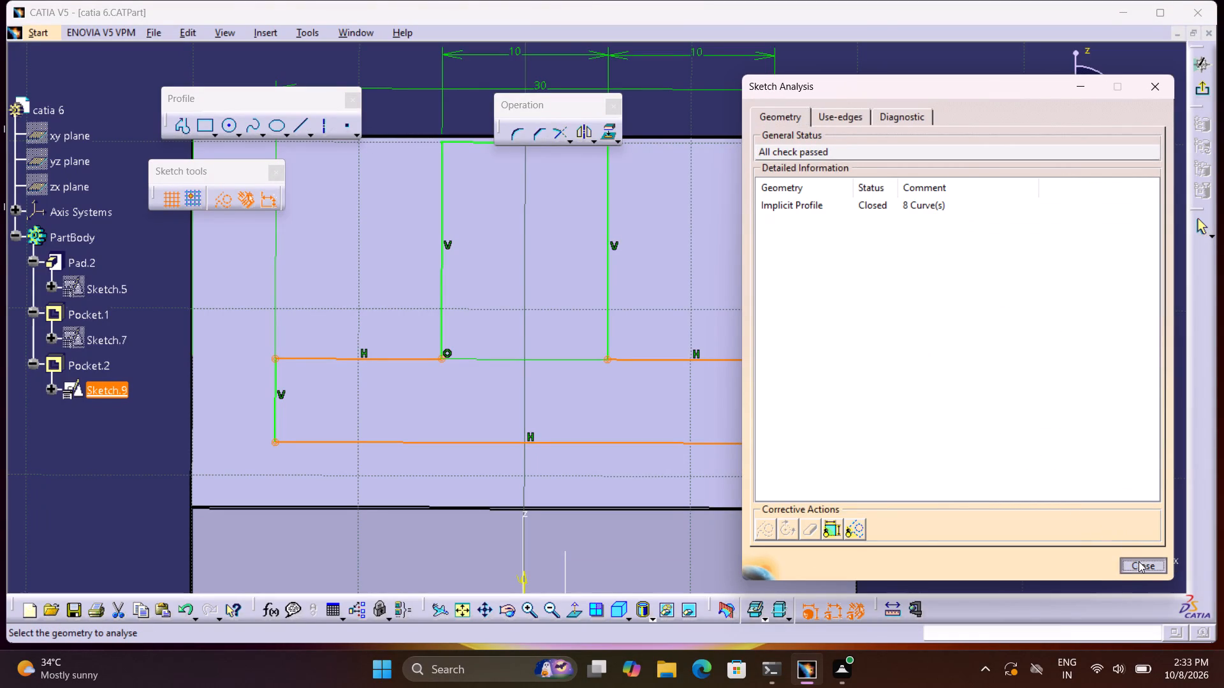
Move the inverted-T stem's 10 mm width dimension farther above the block and the 30 mm overall width dimension inside the profile.
{"action": "middle_click_drag", "start_coordinate": [977, 325], "coordinate": [1047, 349]}
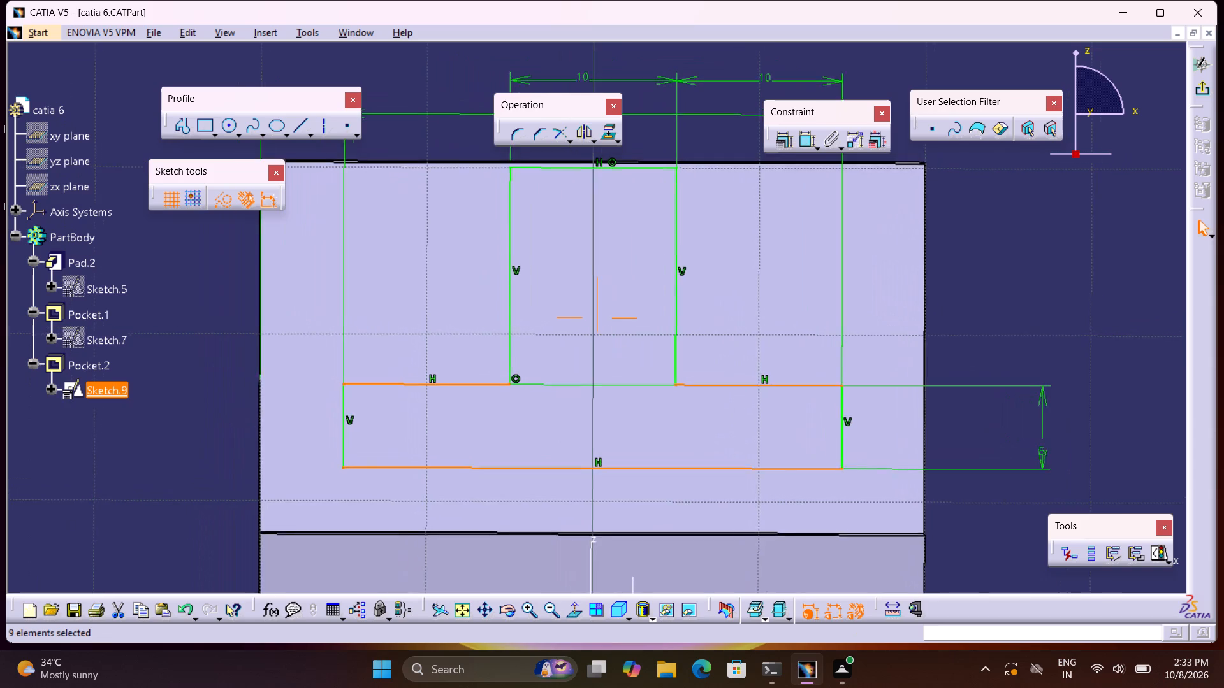
{"action": "middle_click_drag", "start_coordinate": [1047, 349], "coordinate": [1125, 354]}
{"action": "scroll", "coordinate": [1125, 354], "scroll_direction": "up", "scroll_amount": 1}
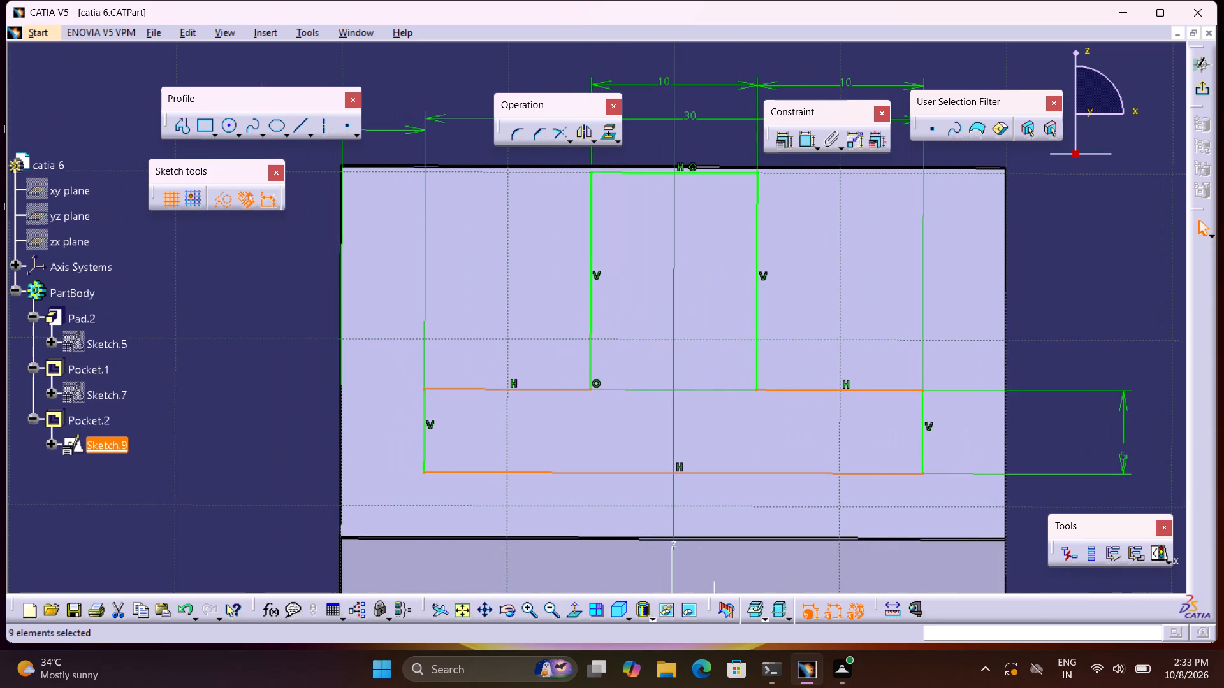
{"action": "left_click", "coordinate": [562, 390]}
{"action": "left_click", "coordinate": [574, 408]}
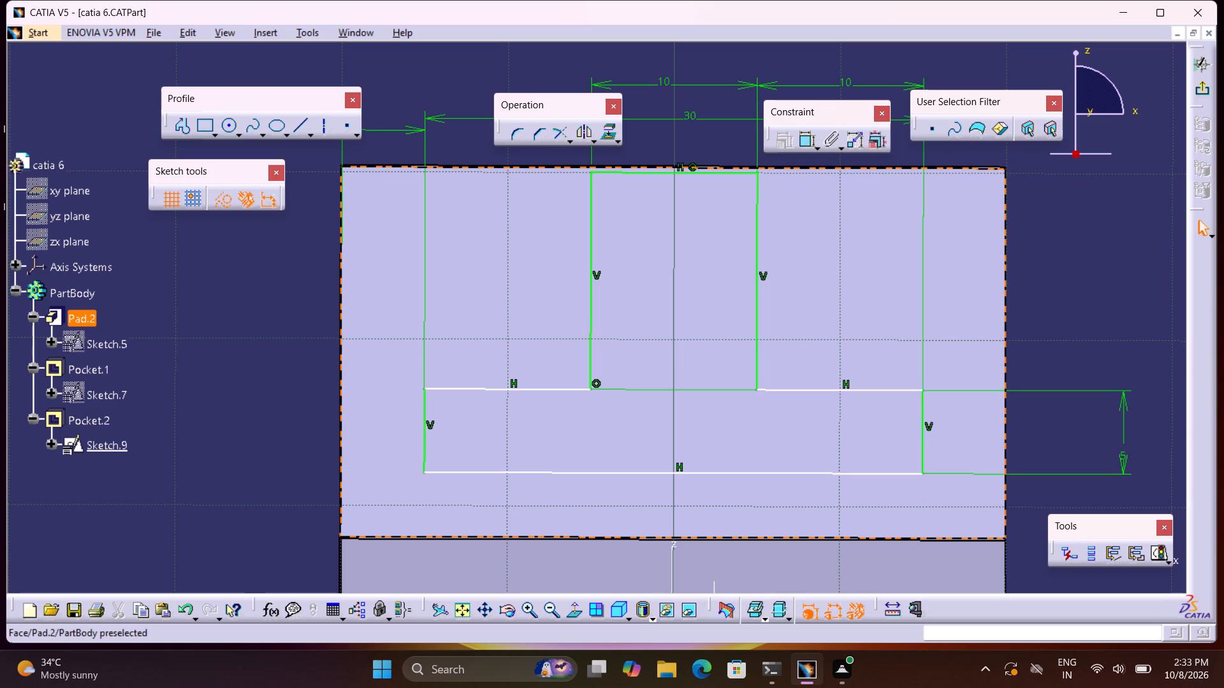
{"action": "middle_click_drag", "start_coordinate": [686, 436], "coordinate": [597, 456]}
{"action": "scroll", "coordinate": [608, 368], "scroll_direction": "up", "scroll_amount": 1}
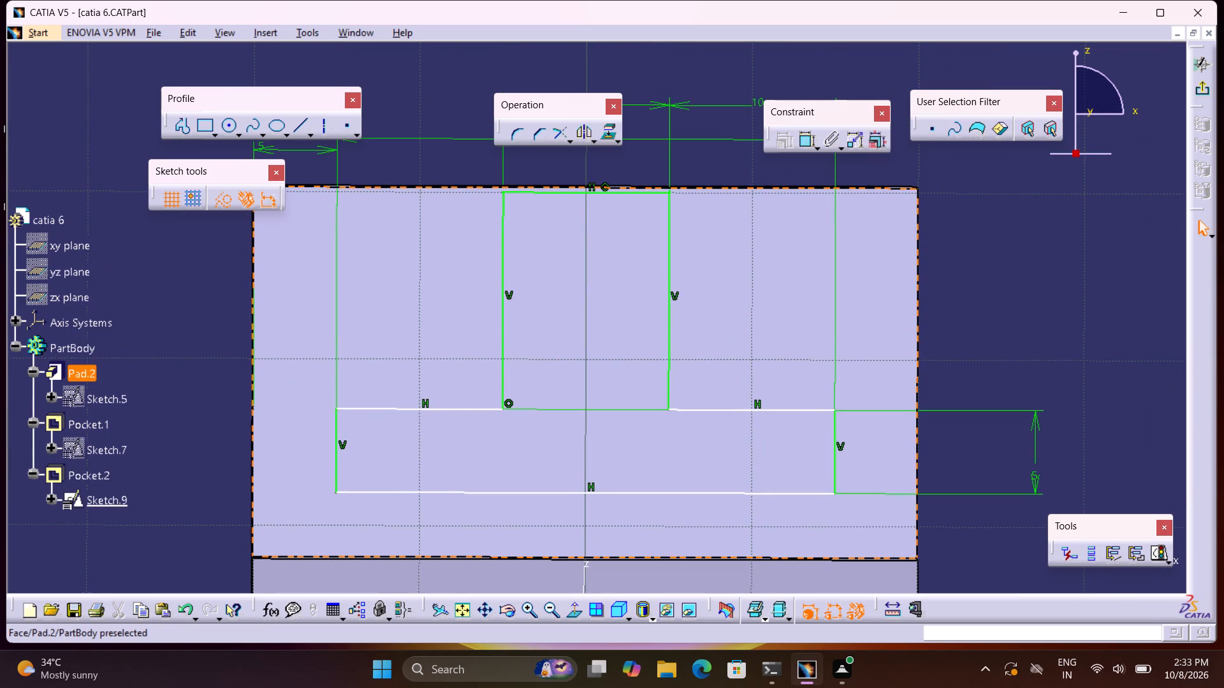
{"action": "middle_click_drag", "start_coordinate": [642, 304], "coordinate": [632, 410]}
{"action": "left_click_drag", "start_coordinate": [611, 247], "coordinate": [620, 217]}
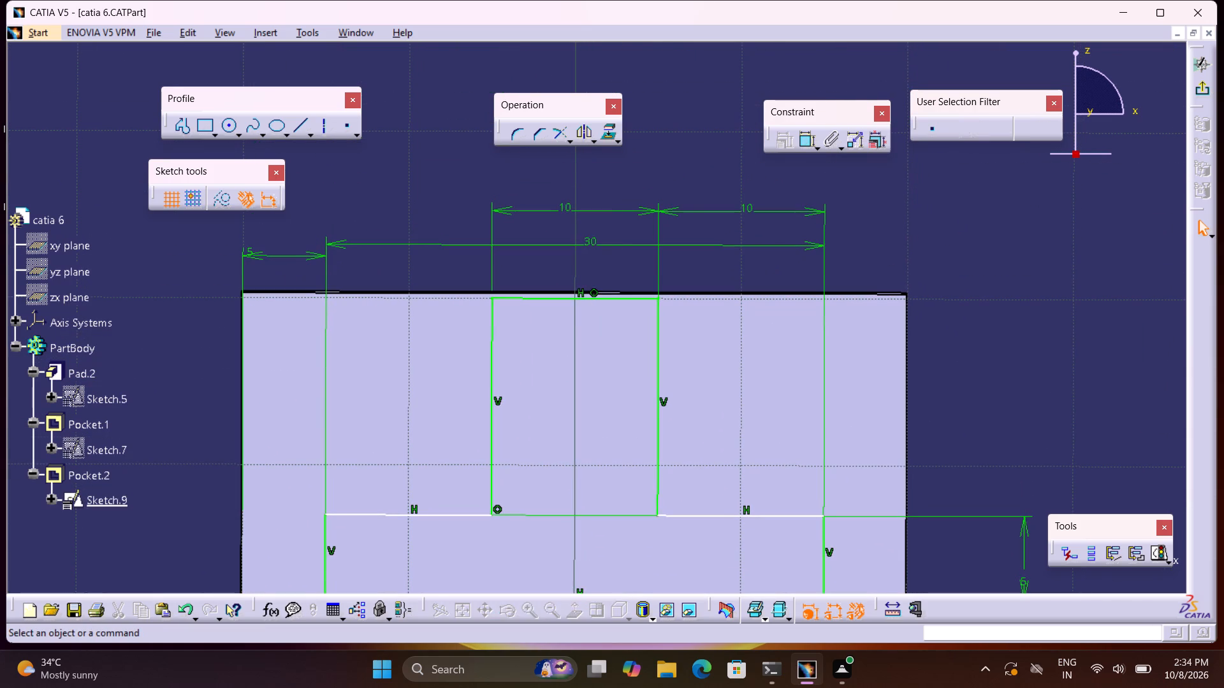
{"action": "left_click_drag", "start_coordinate": [620, 217], "coordinate": [625, 198]}
{"action": "left_click_drag", "start_coordinate": [633, 208], "coordinate": [641, 181]}
{"action": "left_click_drag", "start_coordinate": [648, 208], "coordinate": [648, 208]}
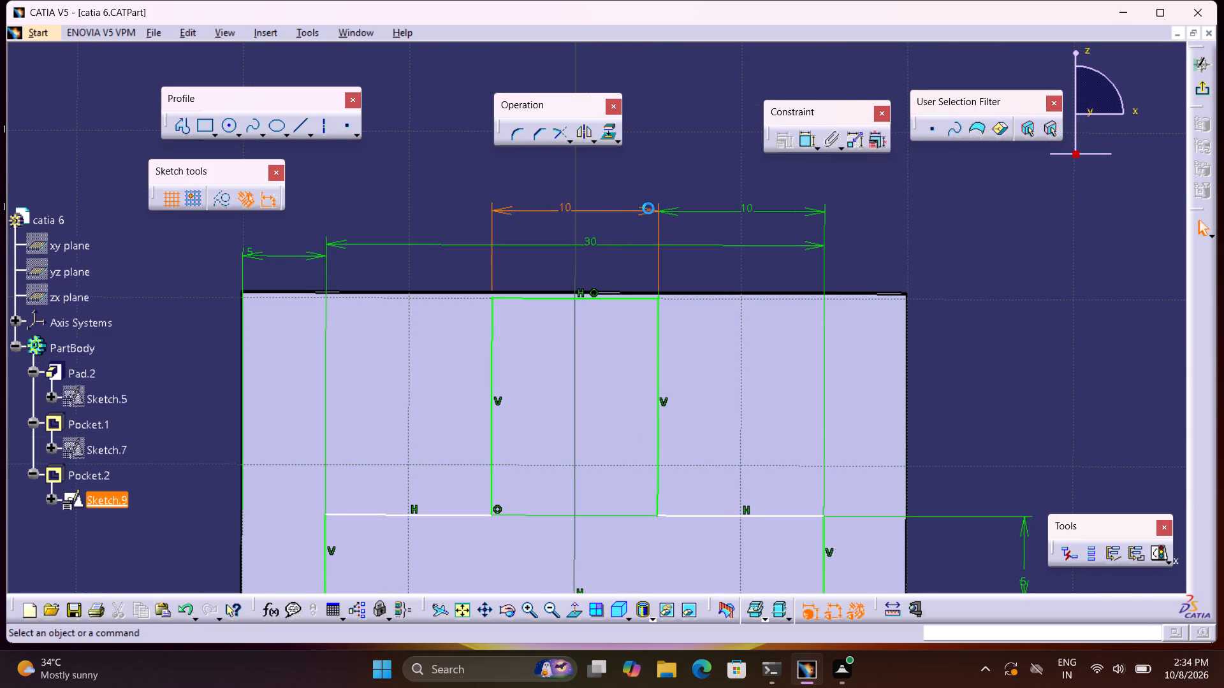
{"action": "left_click_drag", "start_coordinate": [648, 208], "coordinate": [662, 167]}
{"action": "left_click_drag", "start_coordinate": [602, 242], "coordinate": [608, 213]}
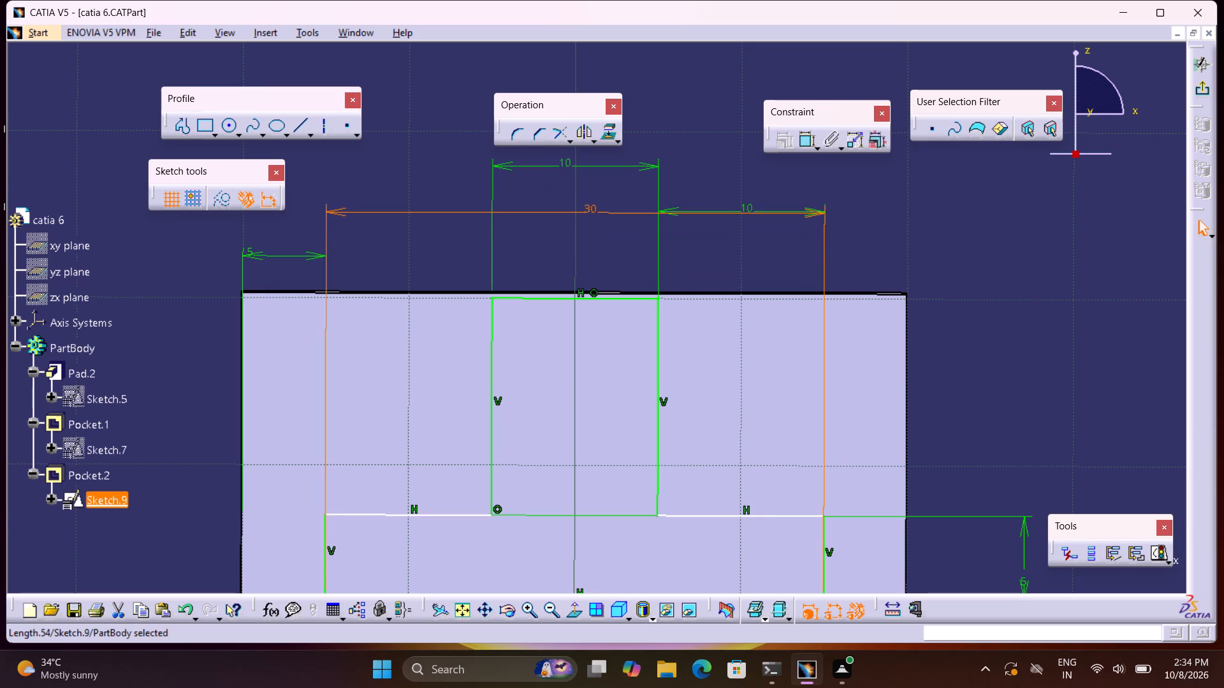
{"action": "left_click_drag", "start_coordinate": [608, 213], "coordinate": [590, 343]}
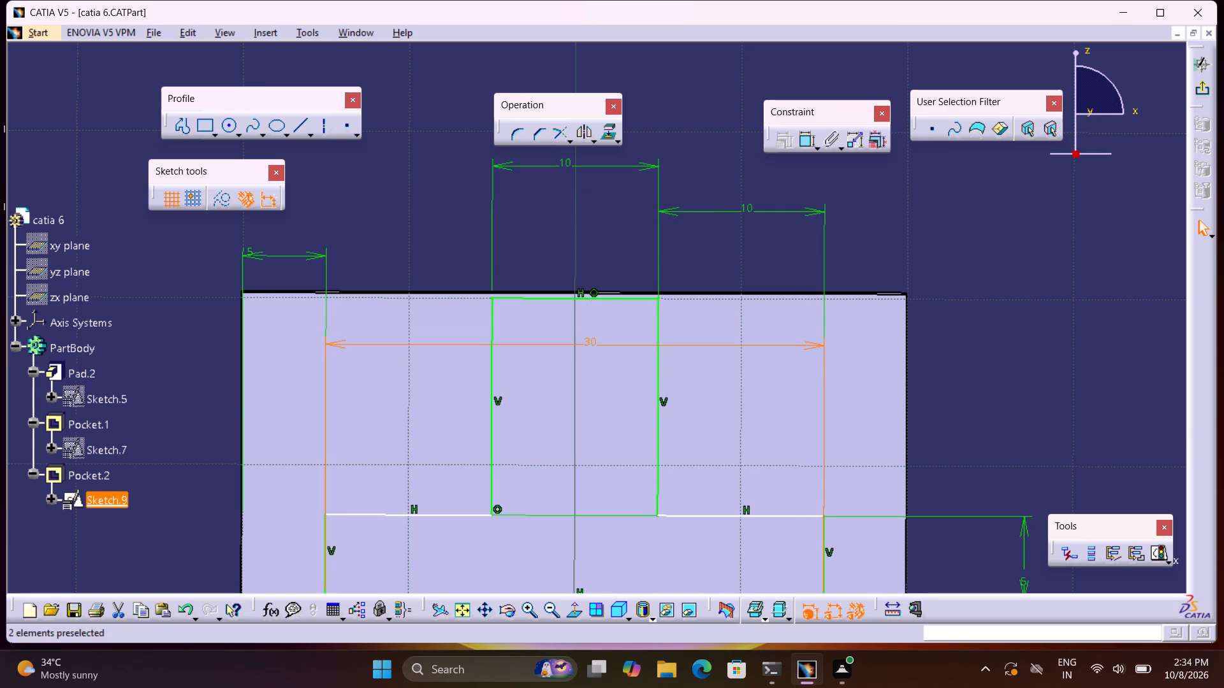
Align the other 10 mm dimension with the stem's width dimension, and raise the 5 mm edge offset dimension to the same row.
{"action": "left_click_drag", "start_coordinate": [694, 205], "coordinate": [696, 217]}
{"action": "left_click_drag", "start_coordinate": [698, 206], "coordinate": [704, 255]}
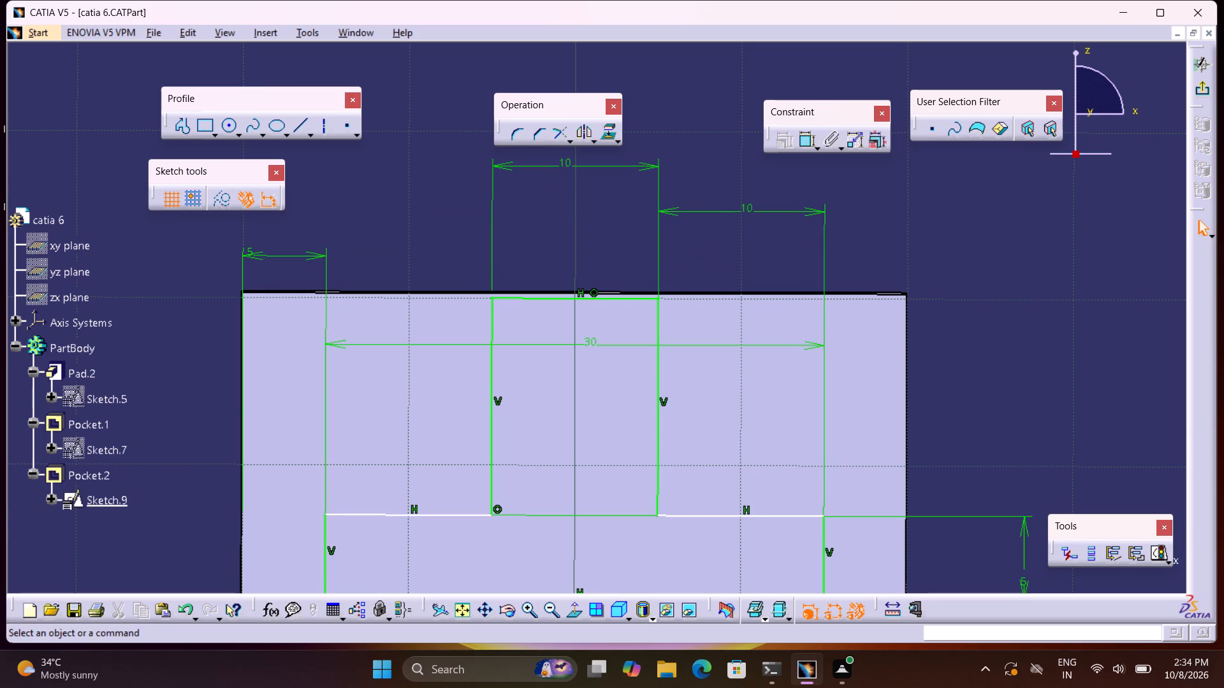
{"action": "left_click_drag", "start_coordinate": [741, 210], "coordinate": [753, 261]}
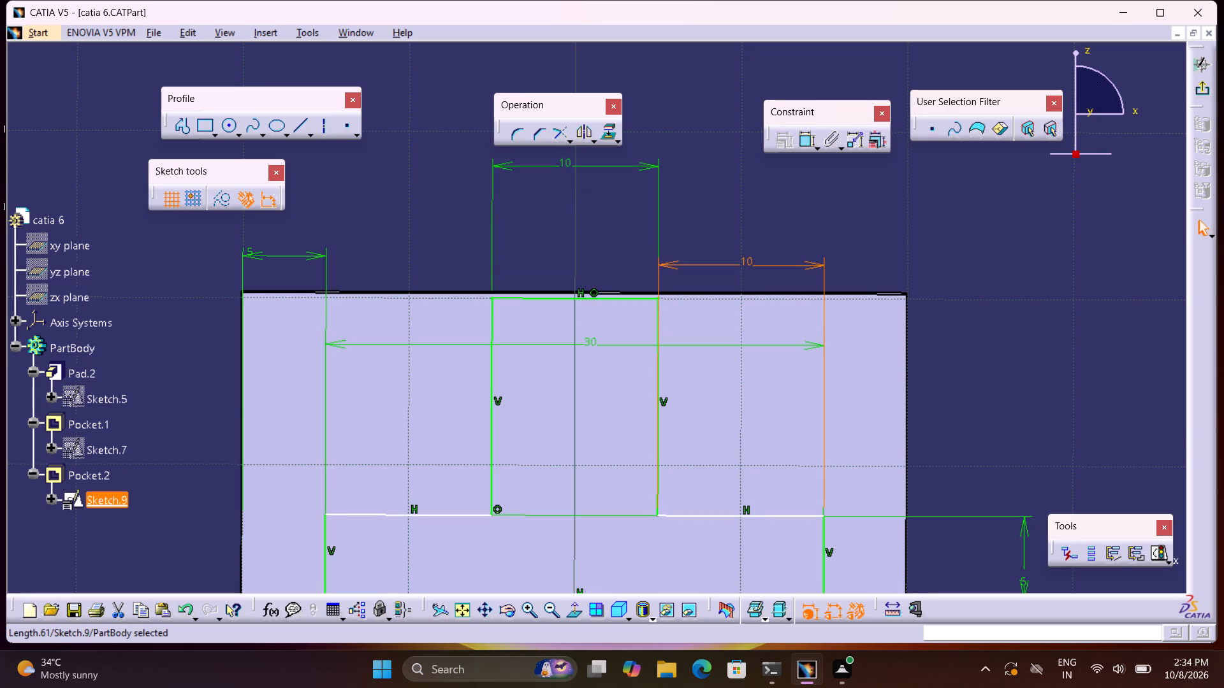
{"action": "left_click_drag", "start_coordinate": [753, 261], "coordinate": [759, 169]}
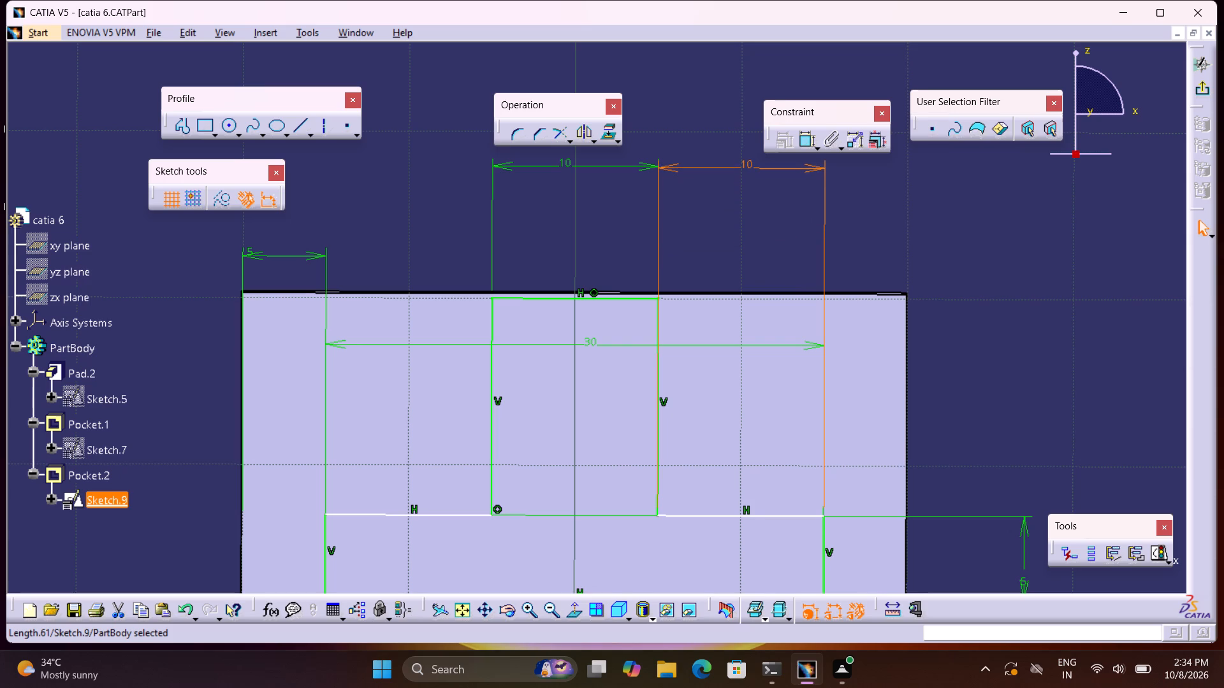
{"action": "left_click_drag", "start_coordinate": [759, 169], "coordinate": [760, 168]}
{"action": "left_click_drag", "start_coordinate": [322, 255], "coordinate": [347, 199]}
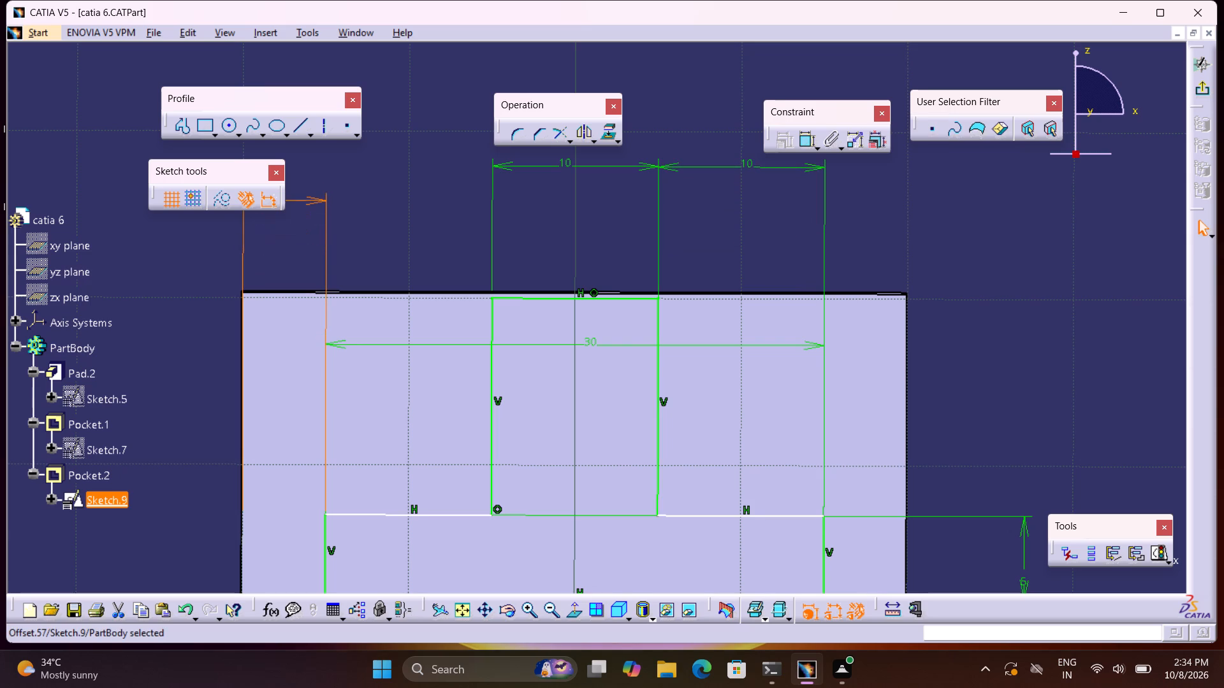
{"action": "left_click_drag", "start_coordinate": [347, 199], "coordinate": [367, 169]}
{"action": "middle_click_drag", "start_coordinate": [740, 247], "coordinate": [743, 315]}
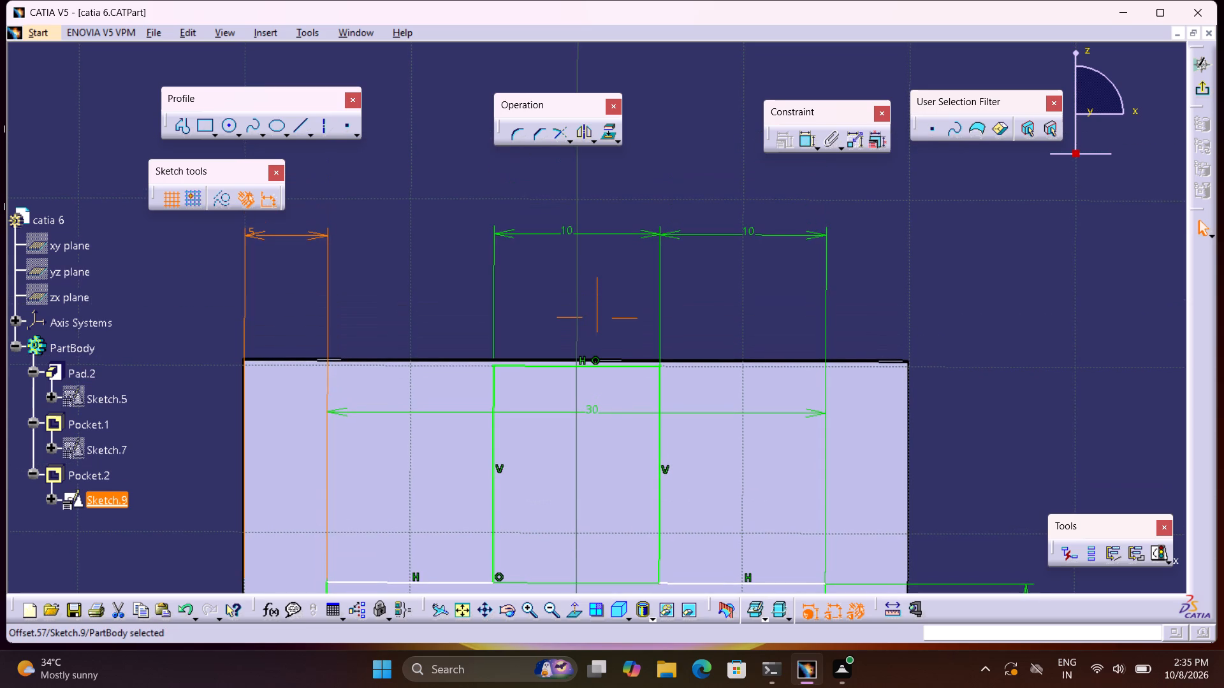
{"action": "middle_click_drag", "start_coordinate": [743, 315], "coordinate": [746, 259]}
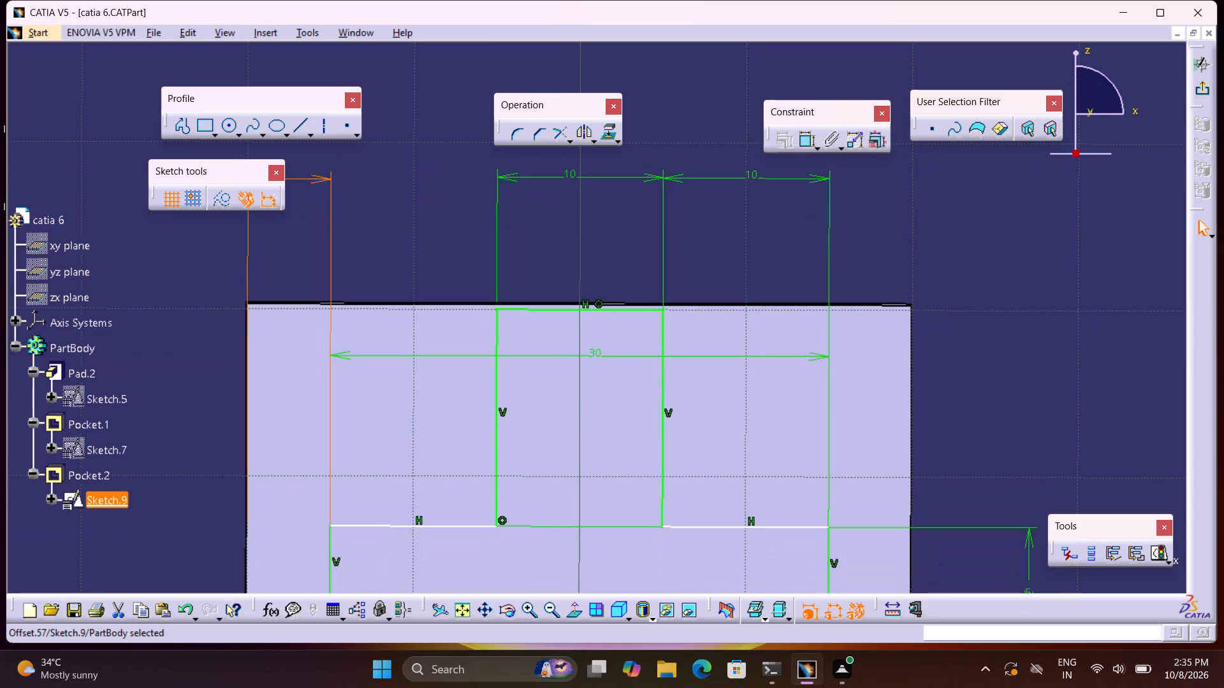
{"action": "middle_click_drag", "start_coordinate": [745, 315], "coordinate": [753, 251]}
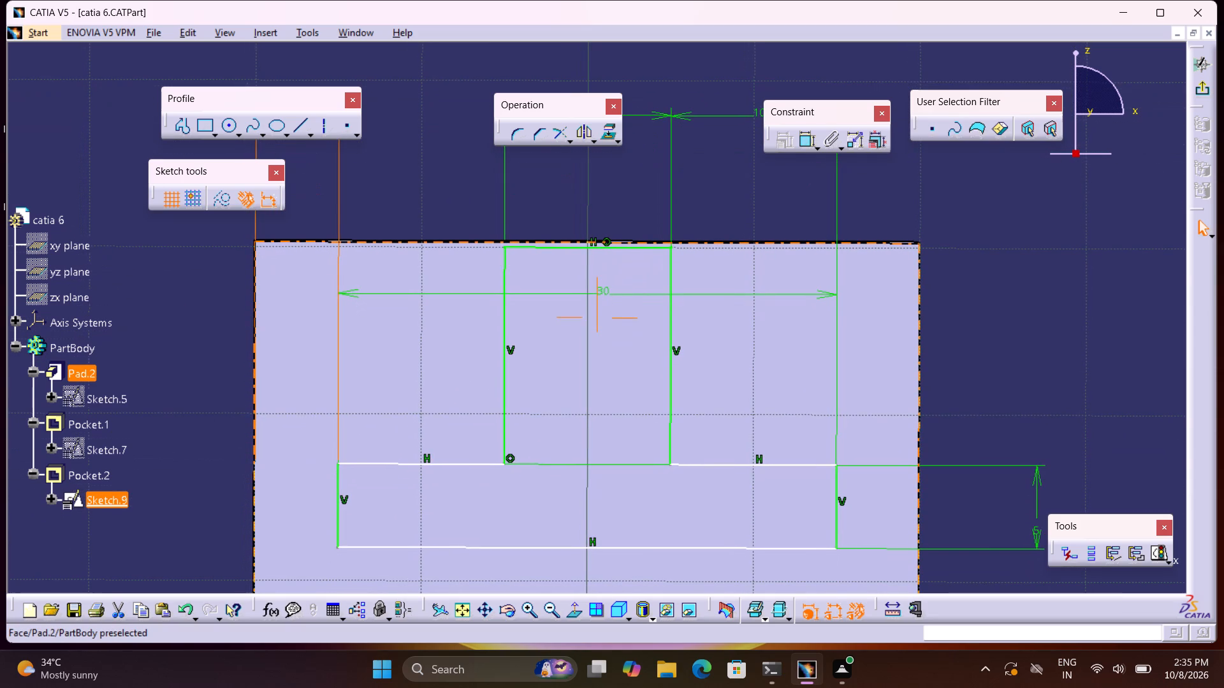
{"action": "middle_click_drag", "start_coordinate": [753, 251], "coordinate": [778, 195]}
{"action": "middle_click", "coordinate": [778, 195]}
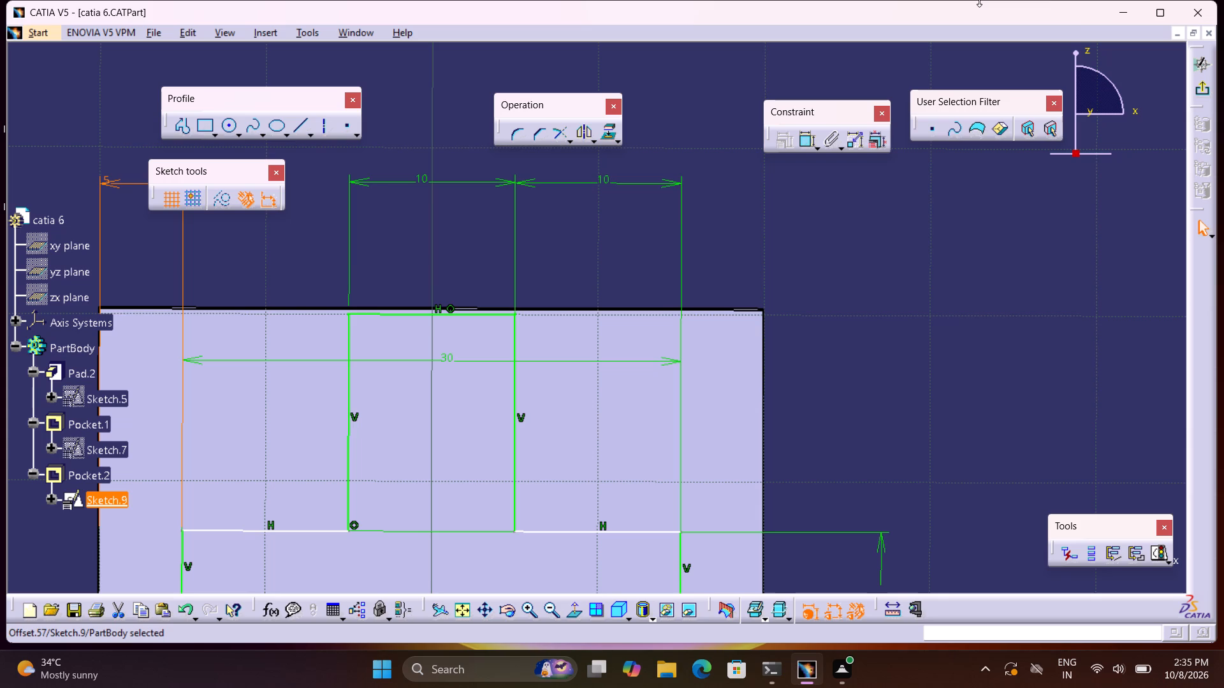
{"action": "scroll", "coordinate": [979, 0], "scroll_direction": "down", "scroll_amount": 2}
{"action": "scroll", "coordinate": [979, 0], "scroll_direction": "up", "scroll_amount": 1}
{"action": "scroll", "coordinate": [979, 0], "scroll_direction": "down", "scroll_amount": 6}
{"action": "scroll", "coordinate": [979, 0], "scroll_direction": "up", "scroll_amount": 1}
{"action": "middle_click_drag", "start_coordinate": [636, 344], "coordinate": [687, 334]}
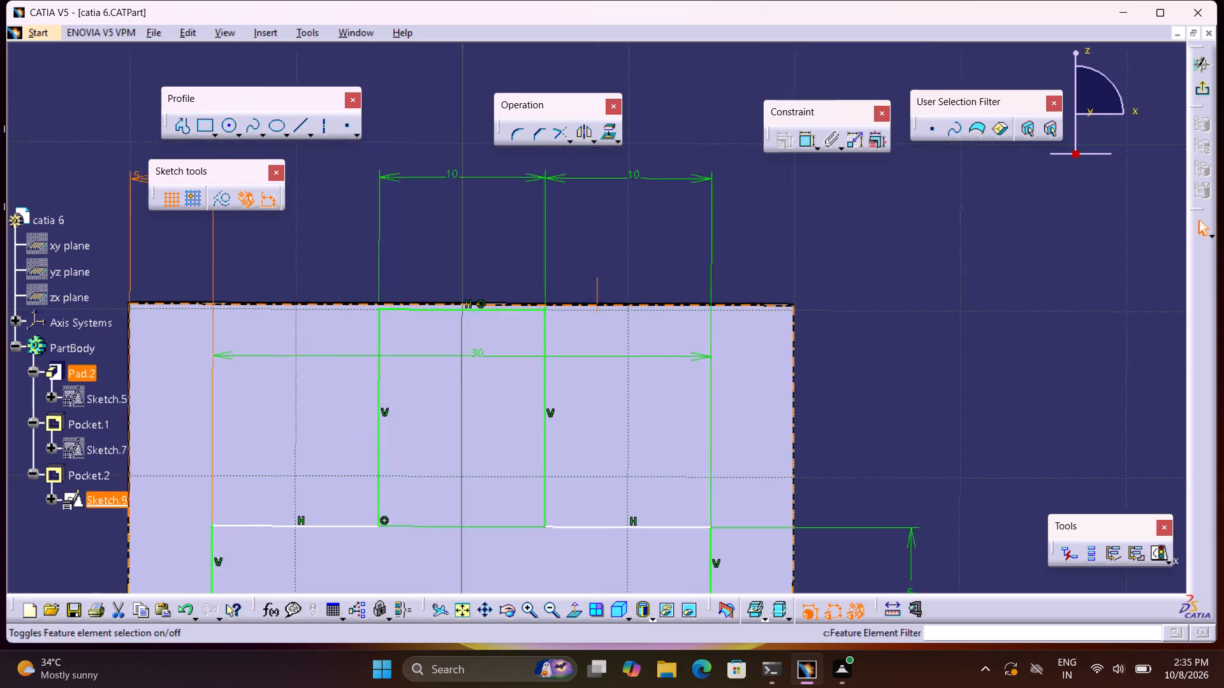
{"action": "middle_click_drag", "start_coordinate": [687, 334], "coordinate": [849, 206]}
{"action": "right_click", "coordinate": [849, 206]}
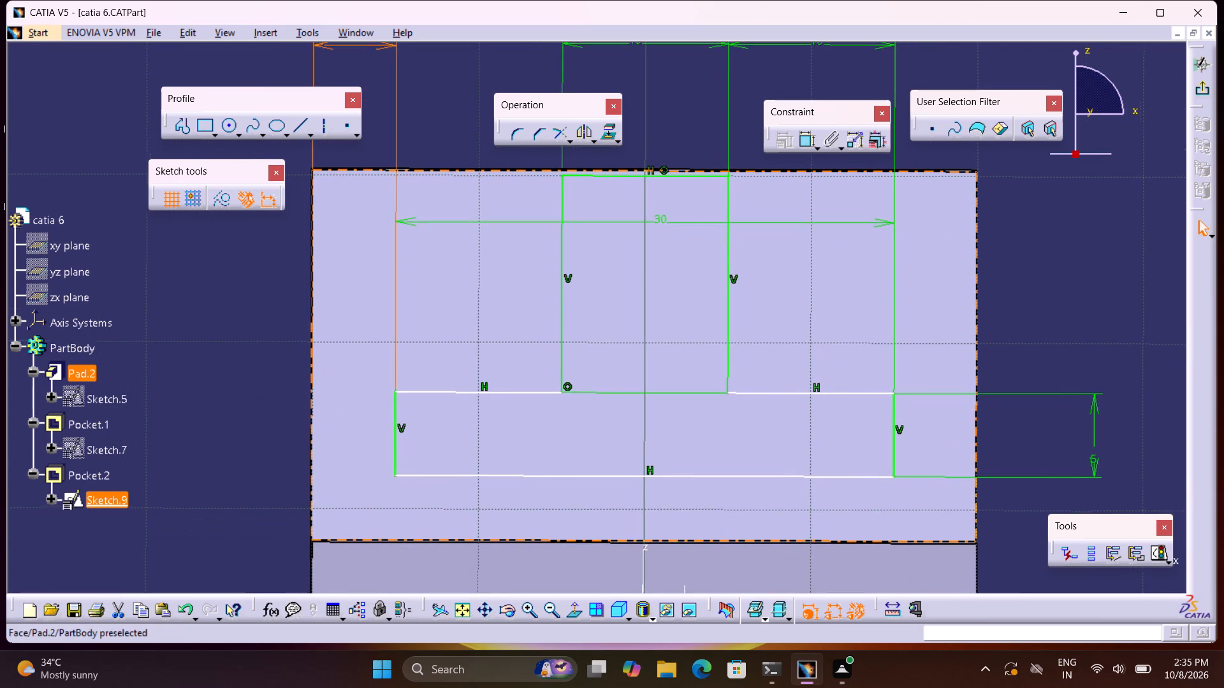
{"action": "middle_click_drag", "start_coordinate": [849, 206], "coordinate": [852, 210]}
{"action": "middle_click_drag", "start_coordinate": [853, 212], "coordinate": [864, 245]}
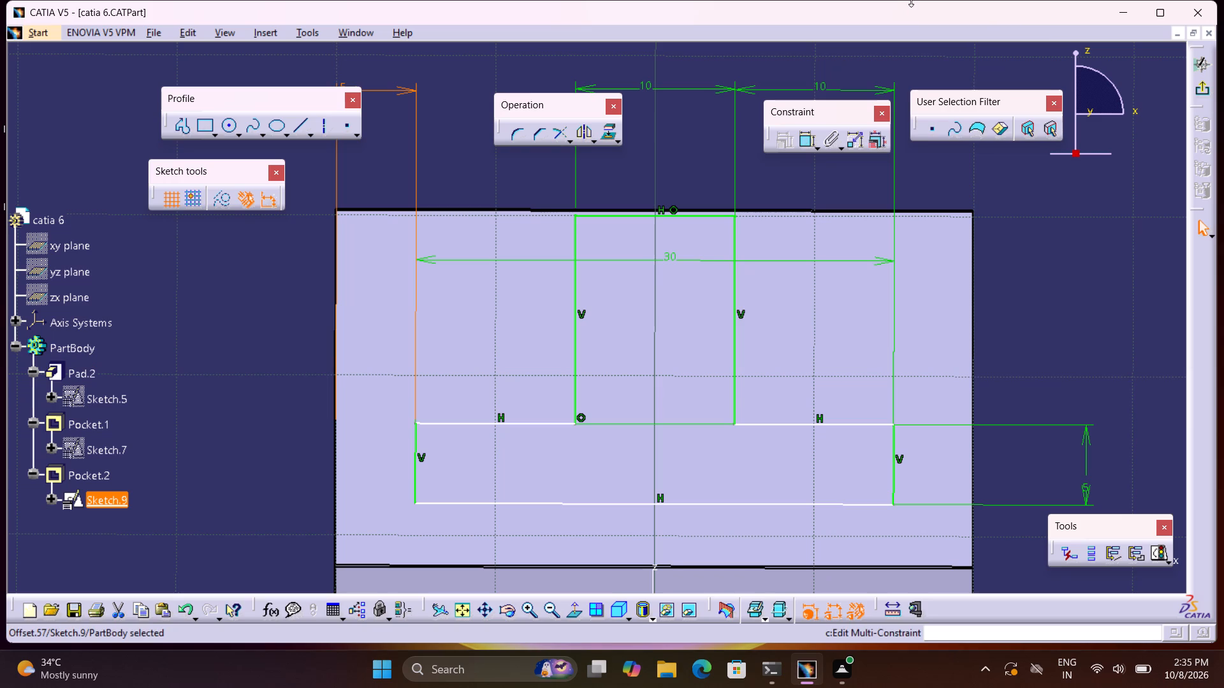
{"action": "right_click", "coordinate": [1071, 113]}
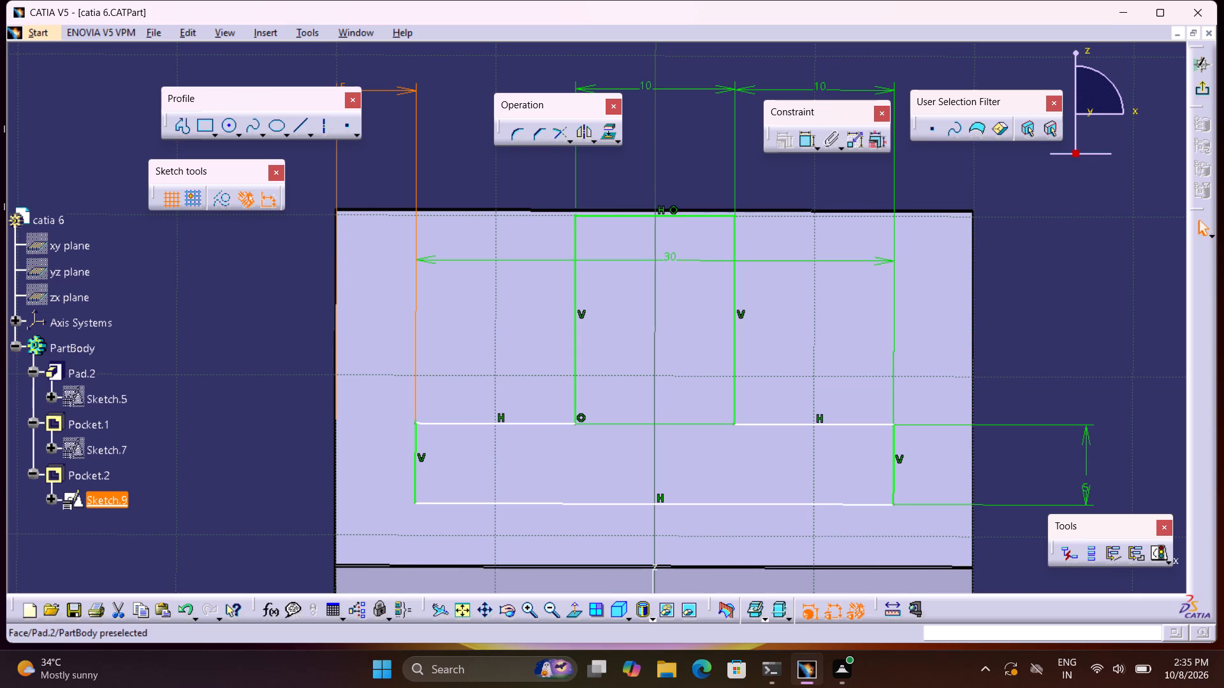
Reposition the 5 mm edge offset dimension closer to the block's top edge, with its value centred between its extension lines.
{"action": "middle_click_drag", "start_coordinate": [488, 200], "coordinate": [492, 319]}
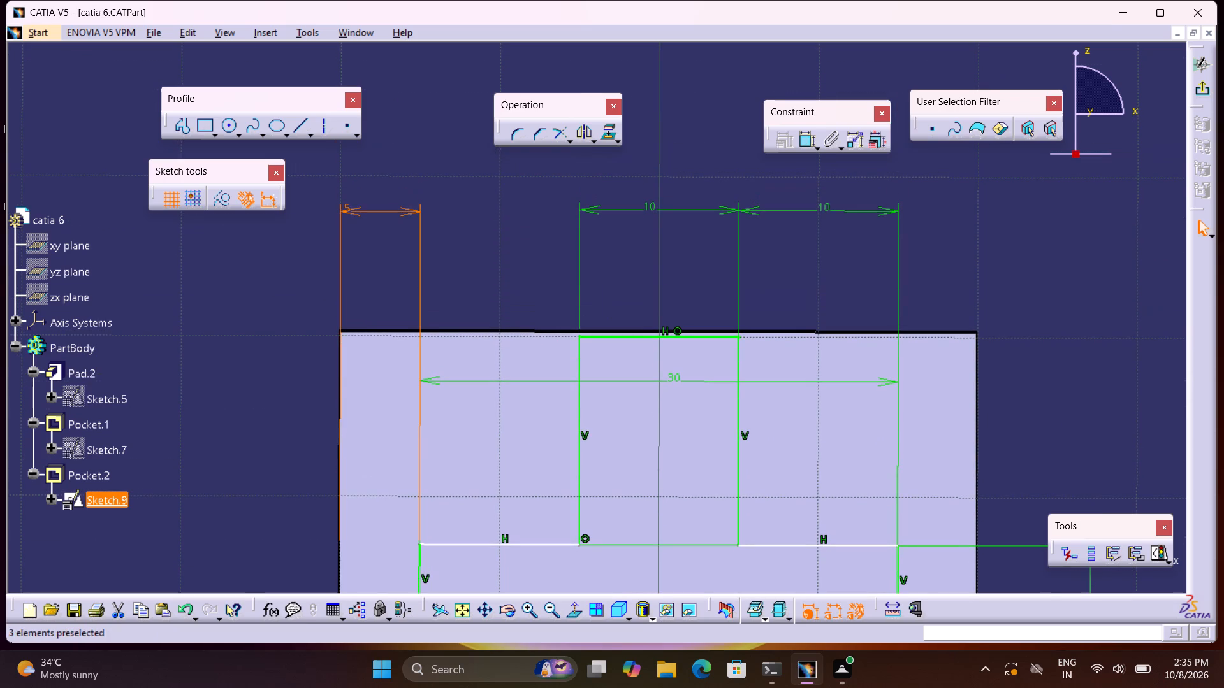
{"action": "left_click_drag", "start_coordinate": [410, 217], "coordinate": [439, 254]}
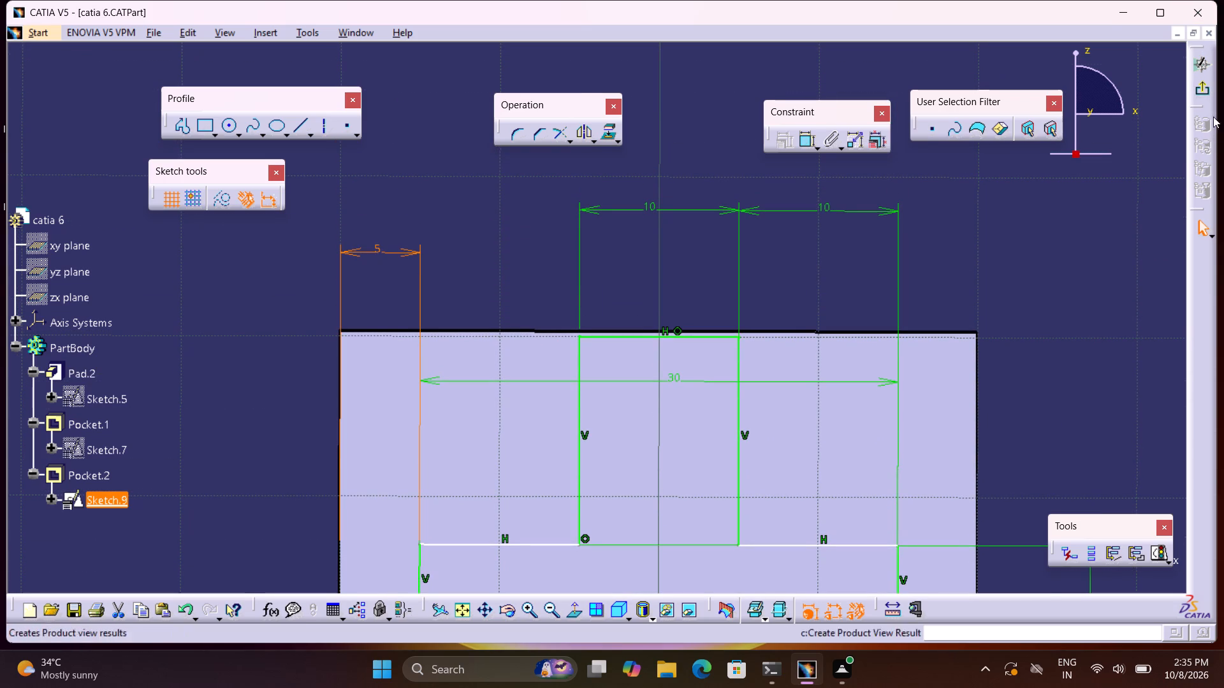
Exit the sketch to return to the solid, with the whole block in view.
{"action": "left_click", "coordinate": [1206, 98]}
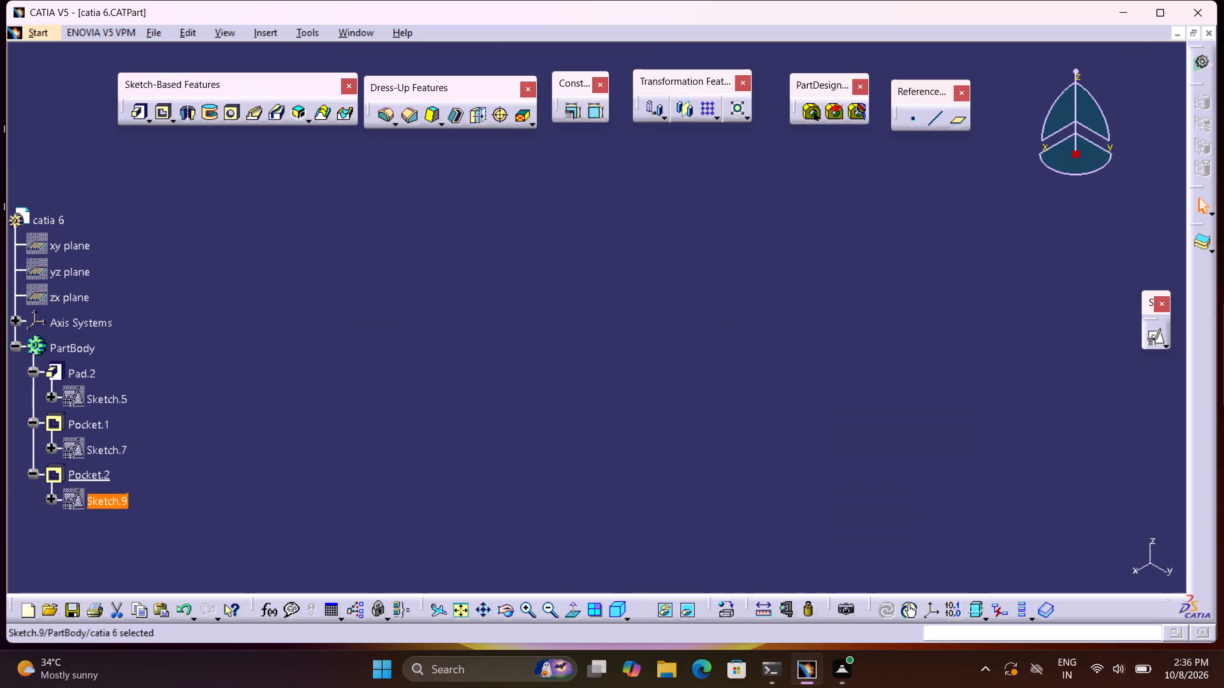
{"action": "left_click", "coordinate": [465, 616]}
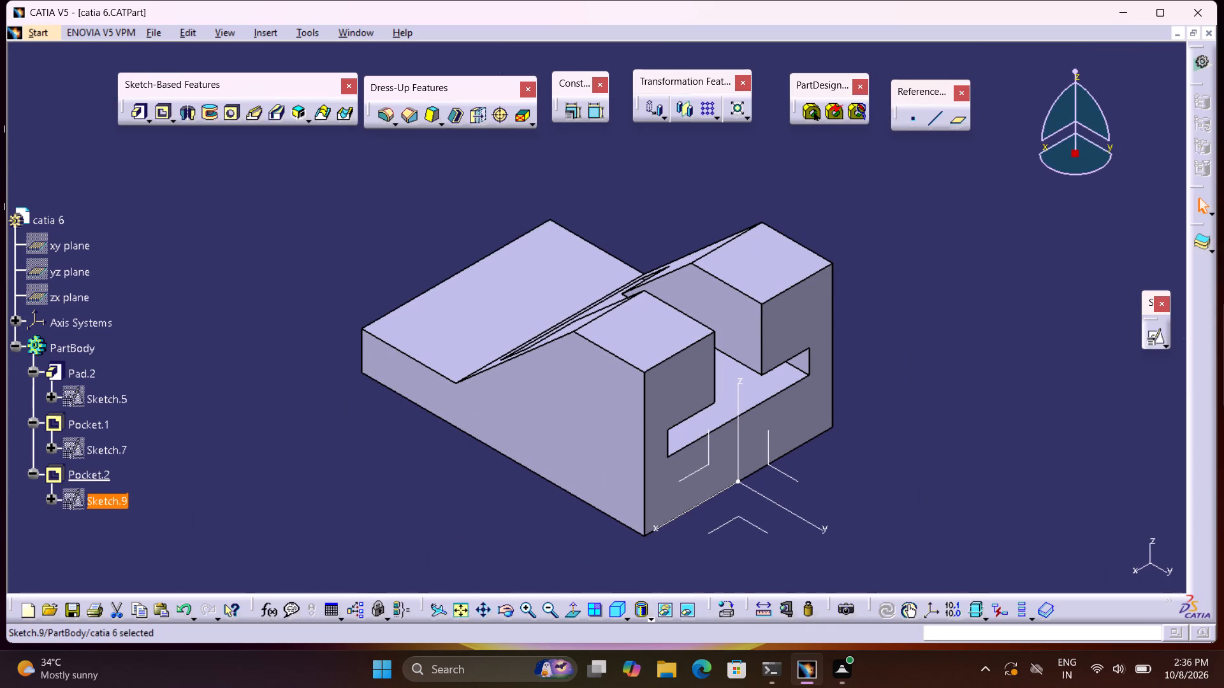
Print the part with Microsoft Print to PDF, save the output on the Desktop as catia 6, and leave the print setup.
{"action": "key", "text": "ctrl+p"}
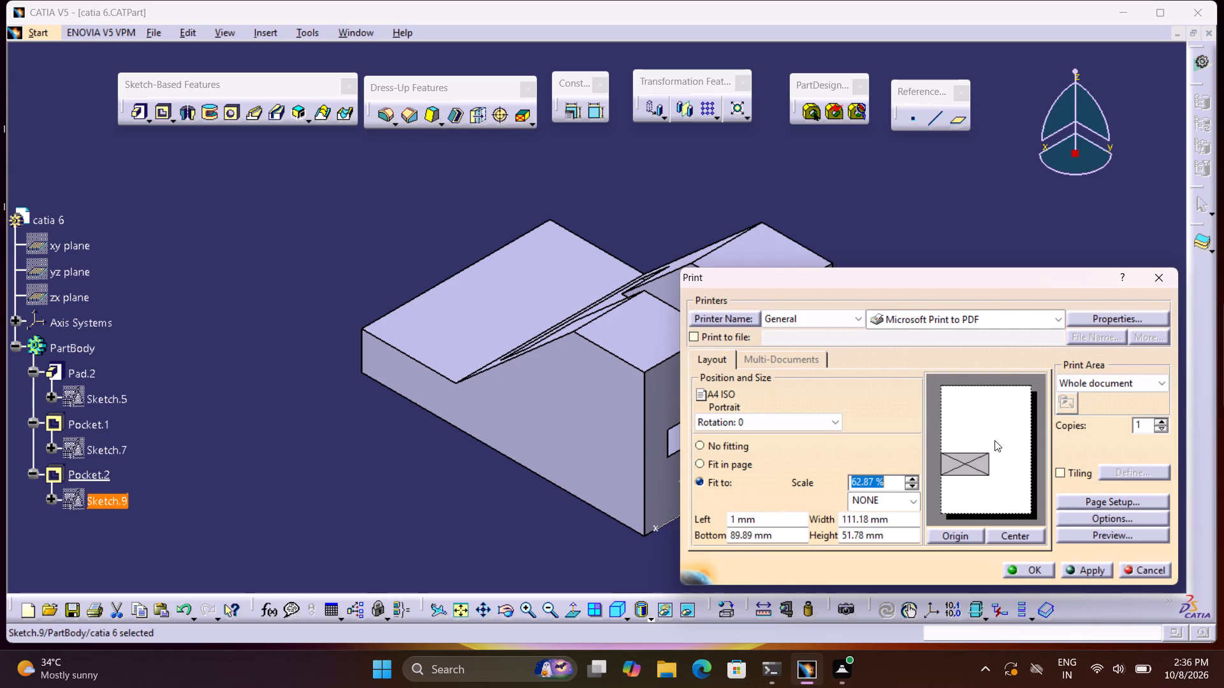
{"action": "left_click", "coordinate": [1084, 574]}
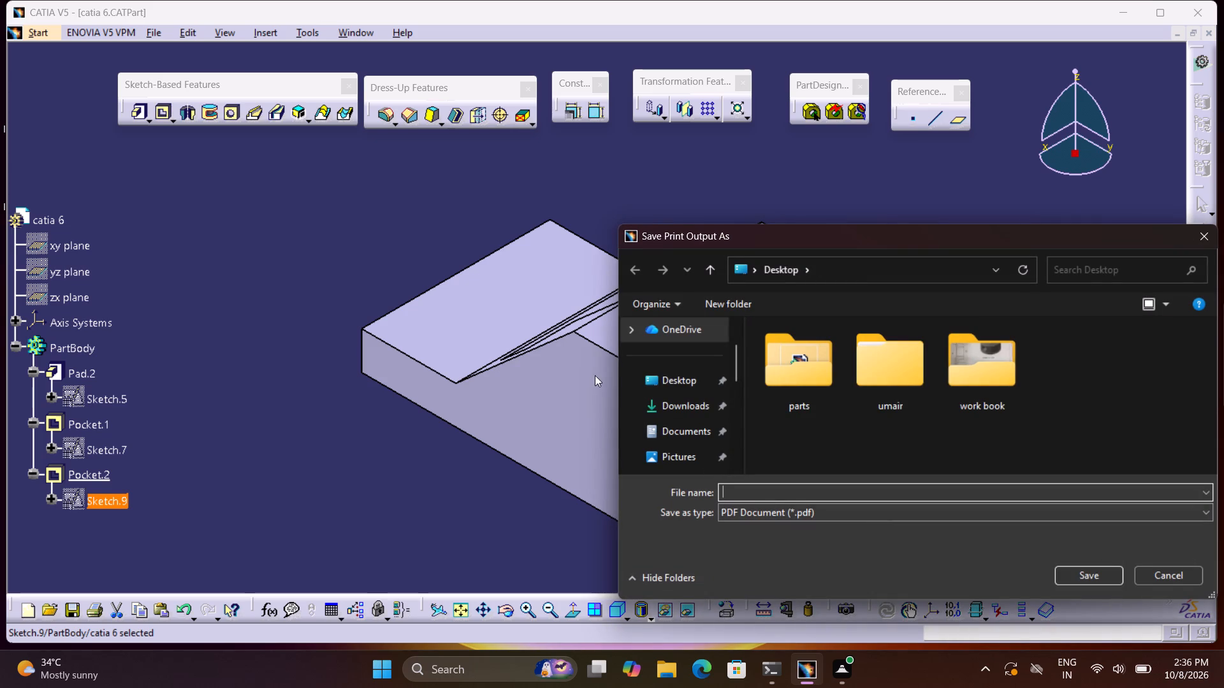
{"action": "left_click", "coordinate": [648, 385]}
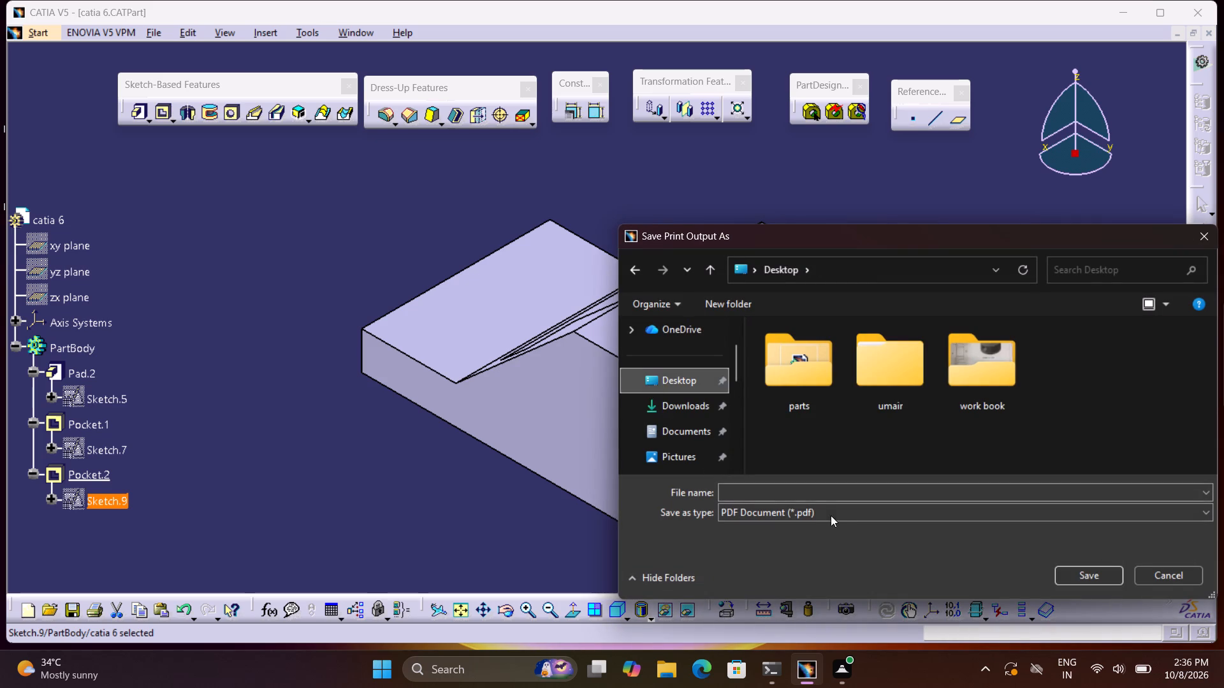
{"action": "left_click", "coordinate": [826, 496]}
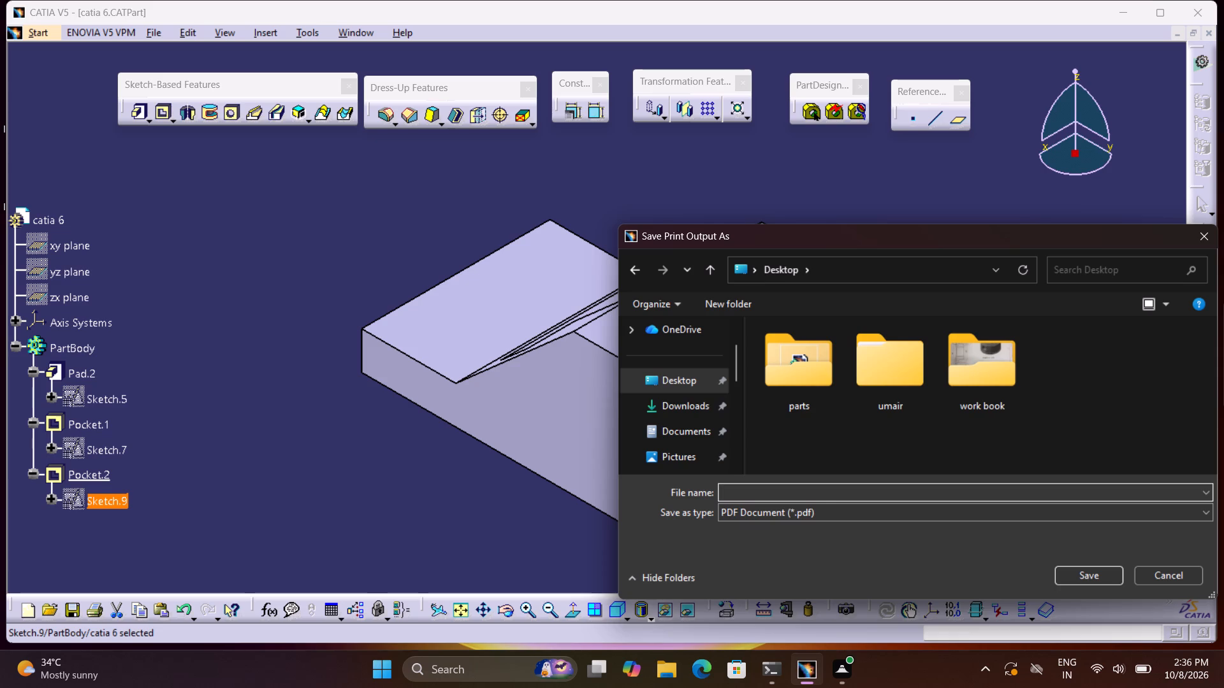
{"action": "type", "text": "catia"}
{"action": "key", "text": "space"}
{"action": "key", "text": "6"}
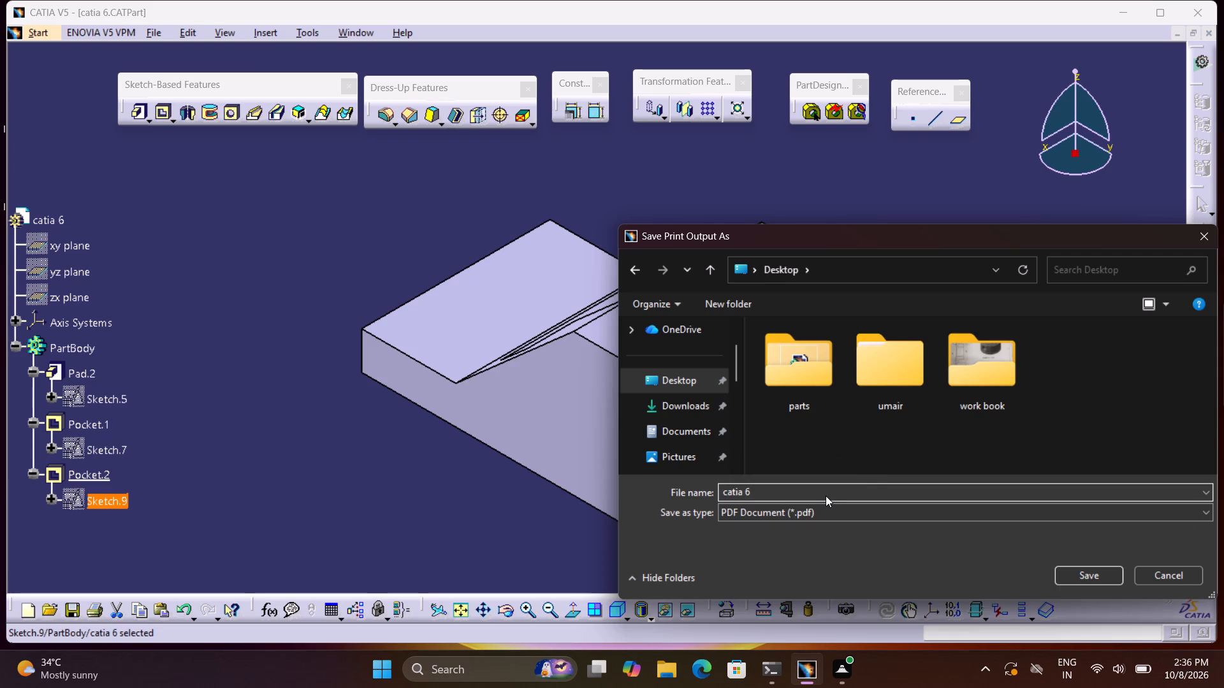
{"action": "key", "text": "Return"}
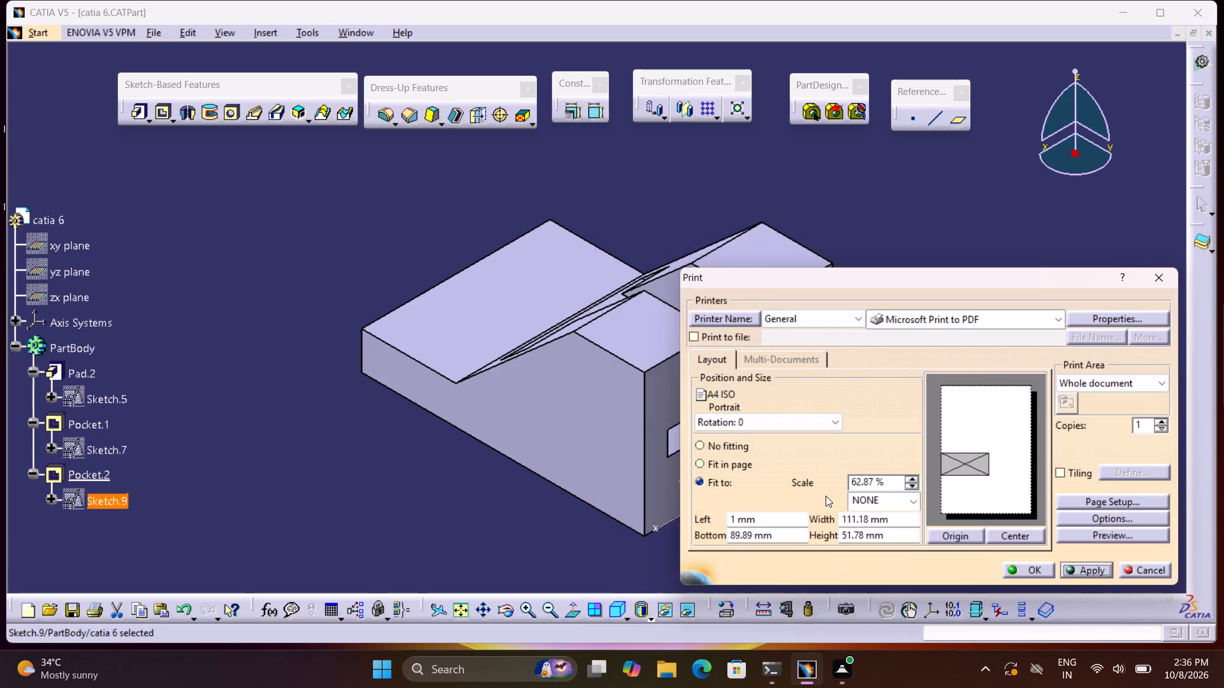
{"action": "left_click", "coordinate": [1044, 577]}
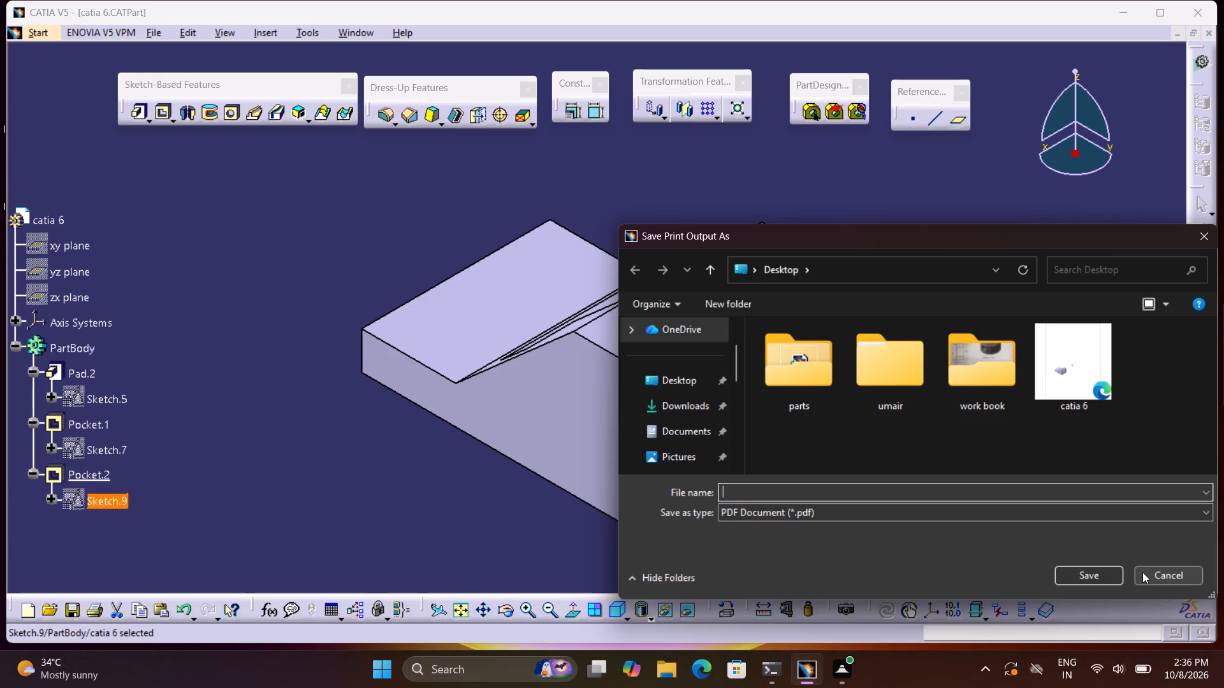
{"action": "left_click", "coordinate": [1161, 575]}
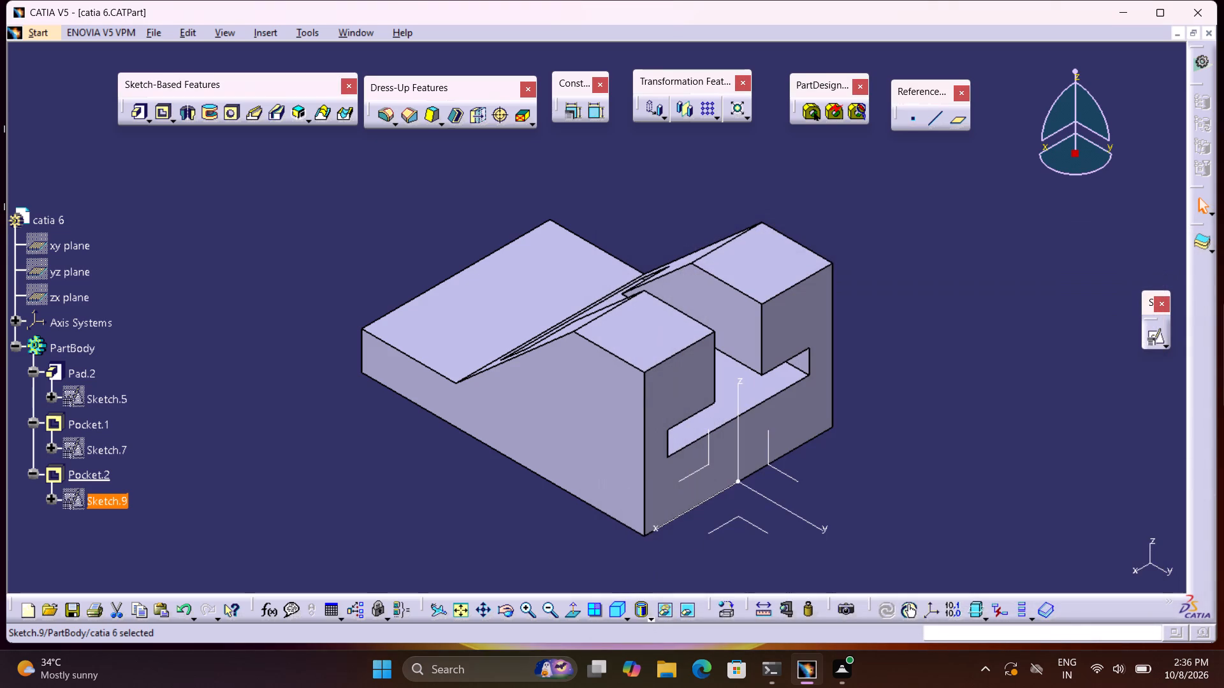
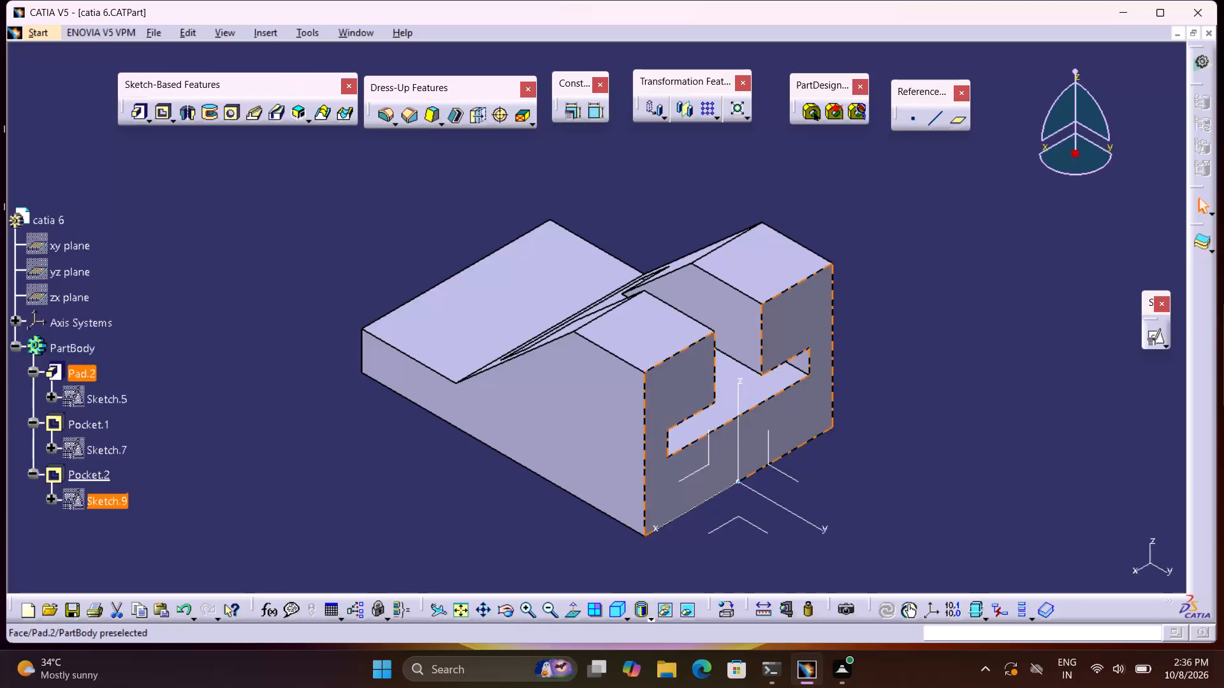
Open Sketch.7 of the first pocket, examine its rectangle and dimensions in a normal view, and return to the solid.
{"action": "scroll", "coordinate": [756, 440], "scroll_direction": "up", "scroll_amount": 2, "text": "ctrl"}
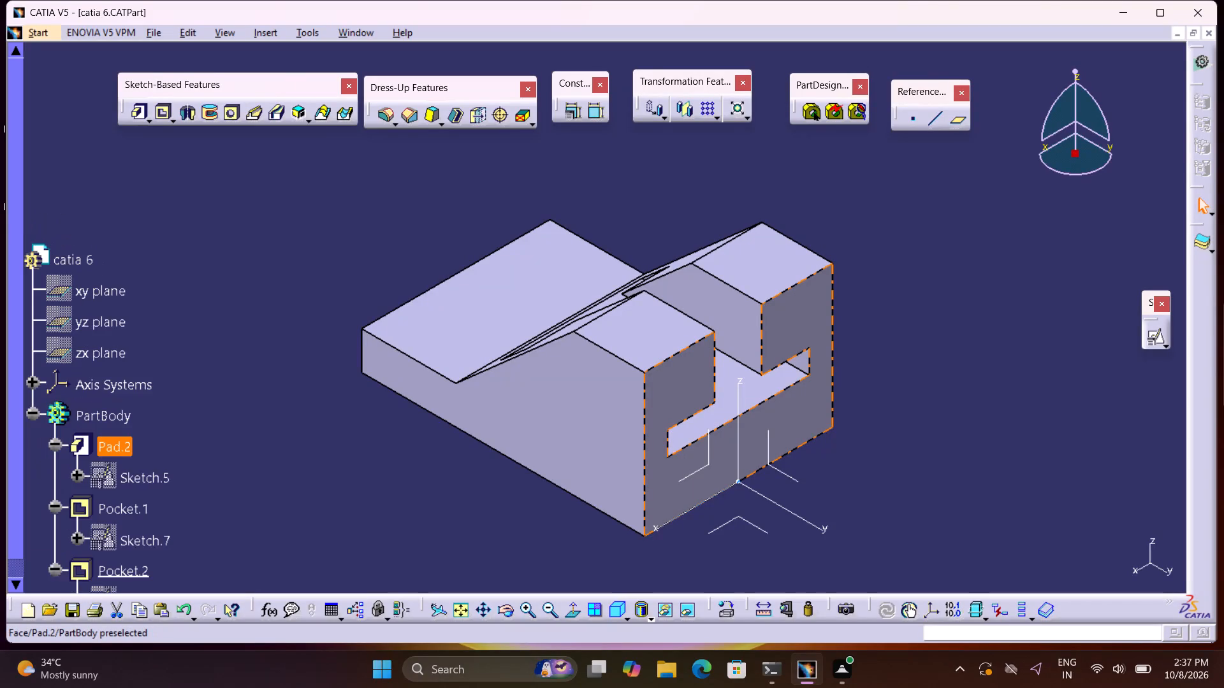
{"action": "scroll", "coordinate": [756, 440], "scroll_direction": "down", "scroll_amount": 5, "text": "ctrl"}
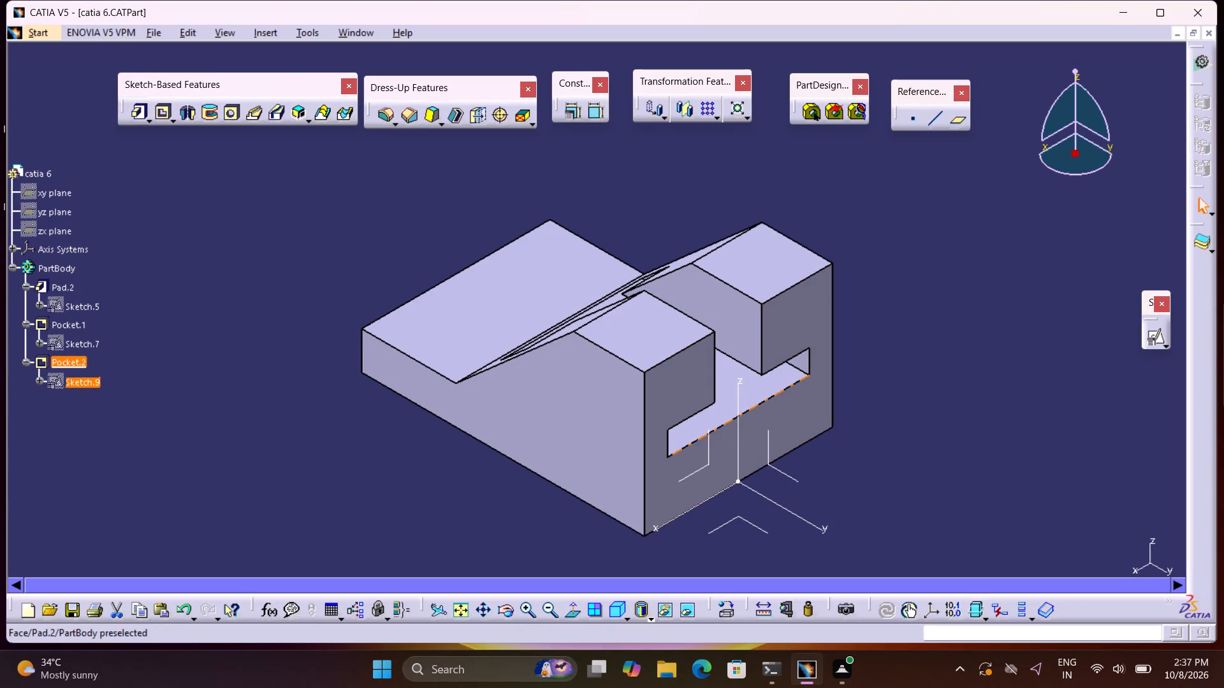
{"action": "scroll", "coordinate": [759, 401], "scroll_direction": "down", "scroll_amount": 2}
{"action": "scroll", "coordinate": [759, 401], "scroll_direction": "up", "scroll_amount": 1}
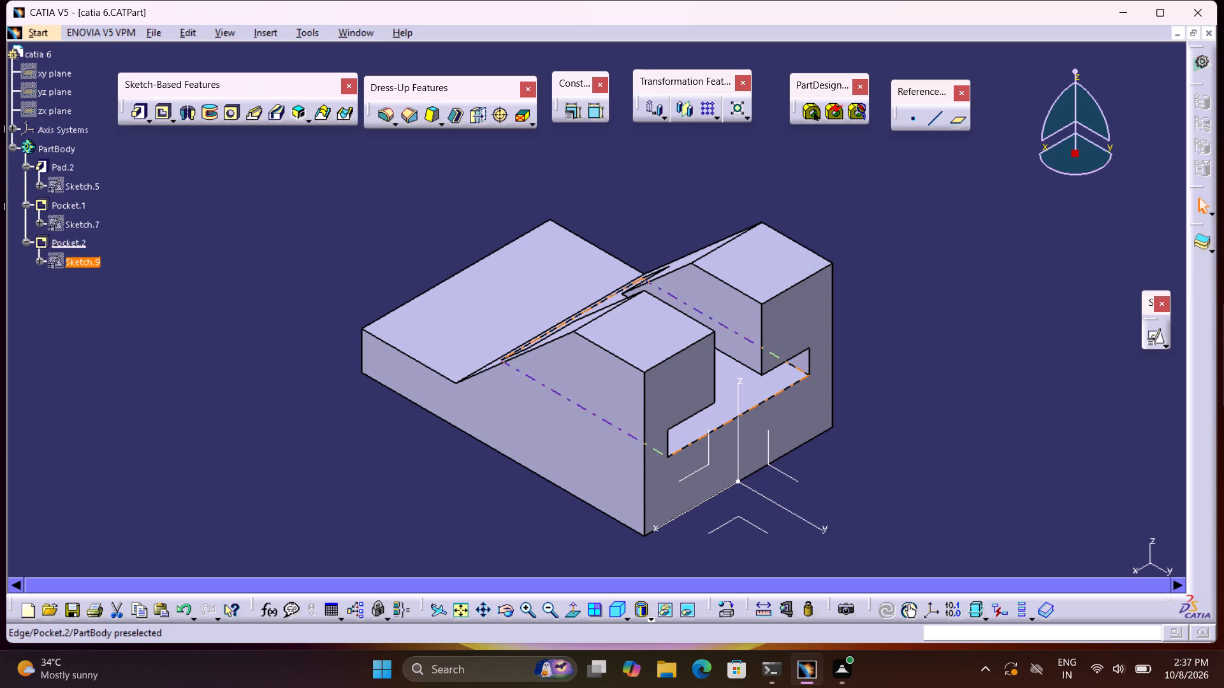
{"action": "double_click", "coordinate": [82, 223]}
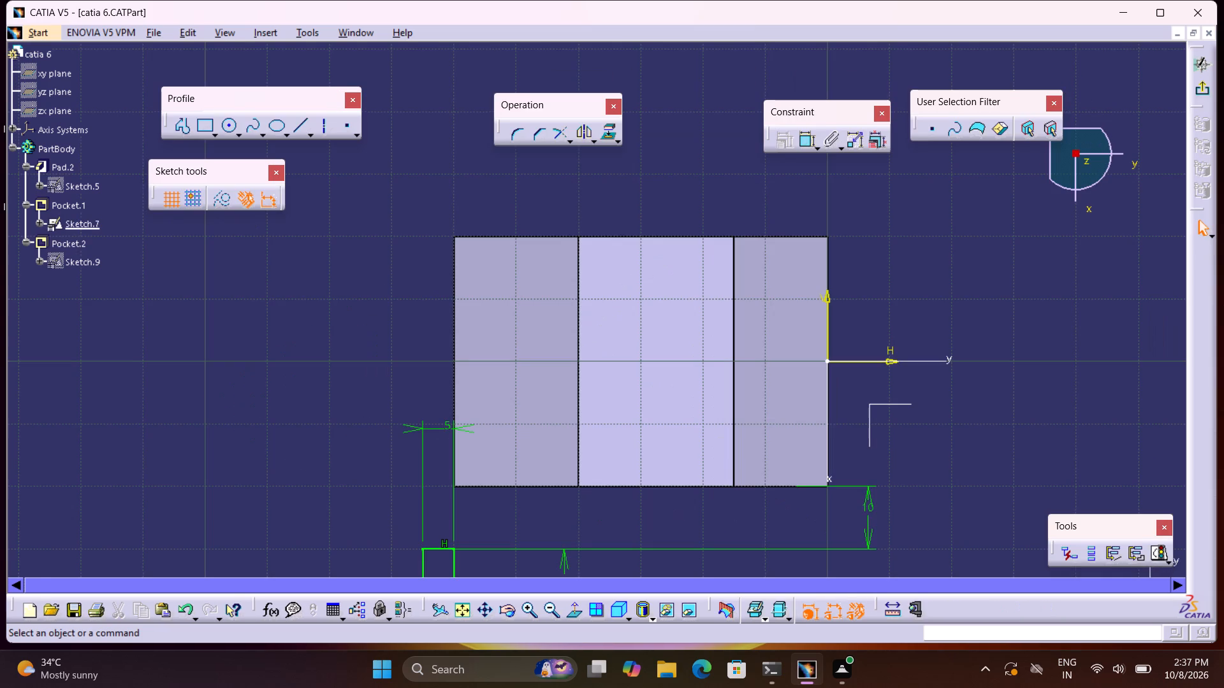
{"action": "scroll", "coordinate": [328, 252], "scroll_direction": "down", "scroll_amount": 1}
{"action": "scroll", "coordinate": [328, 252], "scroll_direction": "up", "scroll_amount": 1}
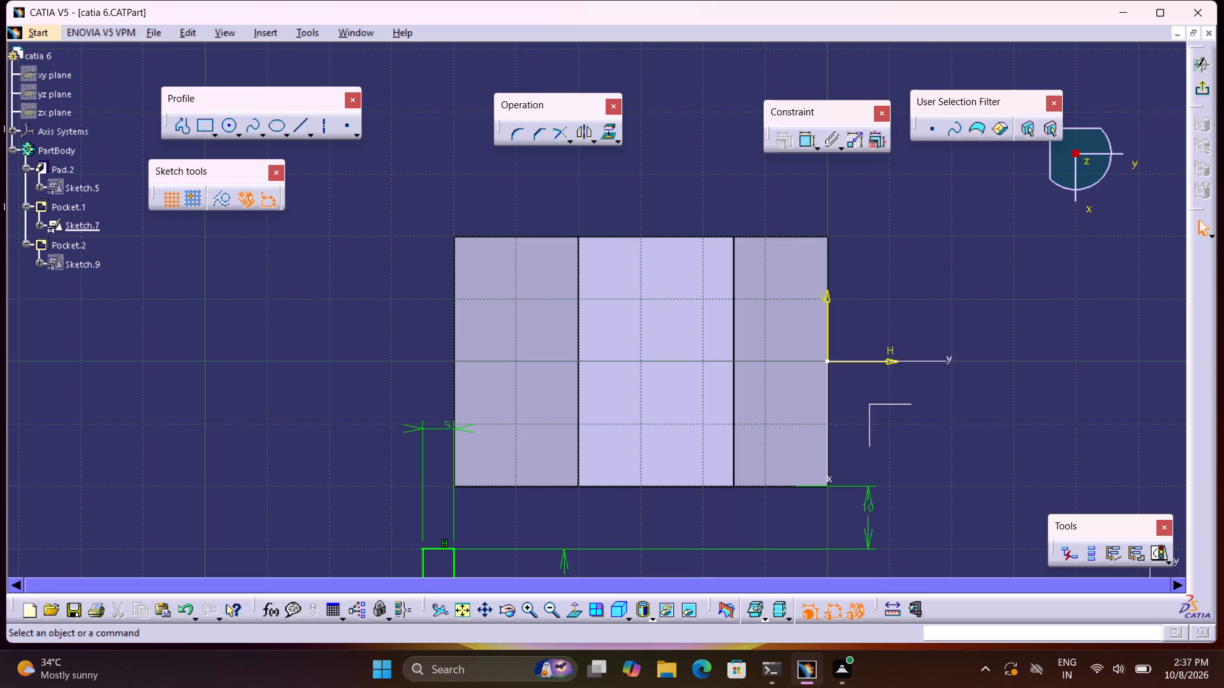
{"action": "right_click_drag", "start_coordinate": [328, 252], "coordinate": [361, 290]}
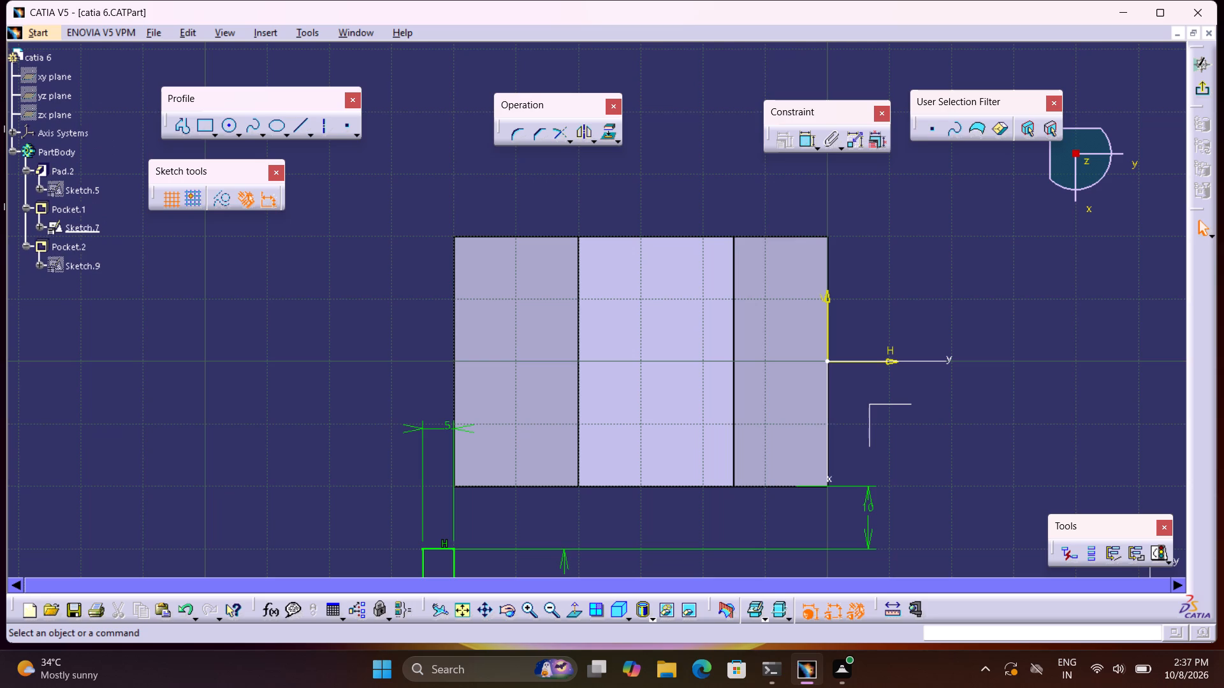
{"action": "right_click_drag", "start_coordinate": [361, 290], "coordinate": [361, 294]}
{"action": "scroll", "coordinate": [361, 294], "scroll_direction": "up", "scroll_amount": 1}
{"action": "scroll", "coordinate": [361, 294], "scroll_direction": "right", "scroll_amount": 1}
{"action": "scroll", "coordinate": [361, 294], "scroll_direction": "up", "scroll_amount": 1}
{"action": "scroll", "coordinate": [361, 294], "scroll_direction": "right", "scroll_amount": 1}
{"action": "scroll", "coordinate": [361, 294], "scroll_direction": "up", "scroll_amount": 1}
{"action": "scroll", "coordinate": [361, 294], "scroll_direction": "right", "scroll_amount": 1}
{"action": "scroll", "coordinate": [361, 294], "scroll_direction": "up", "scroll_amount": 1}
{"action": "scroll", "coordinate": [361, 294], "scroll_direction": "right", "scroll_amount": 1}
{"action": "scroll", "coordinate": [361, 294], "scroll_direction": "up", "scroll_amount": 1}
{"action": "scroll", "coordinate": [361, 294], "scroll_direction": "right", "scroll_amount": 1}
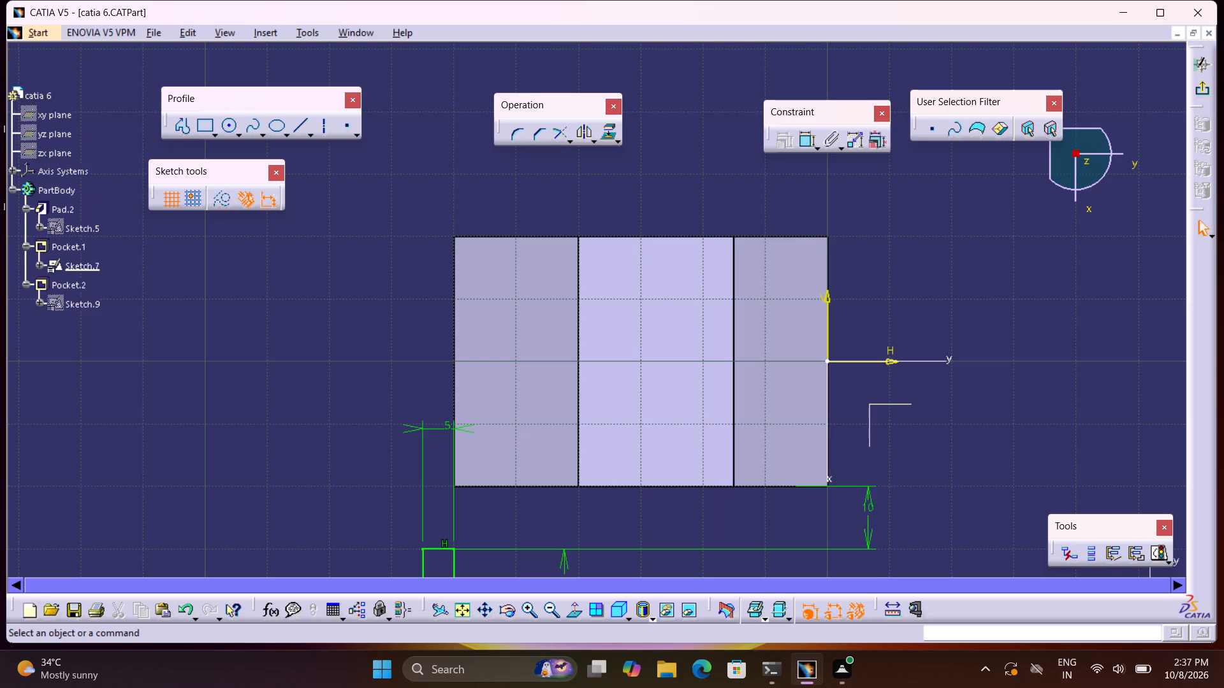
{"action": "right_click", "coordinate": [349, 293]}
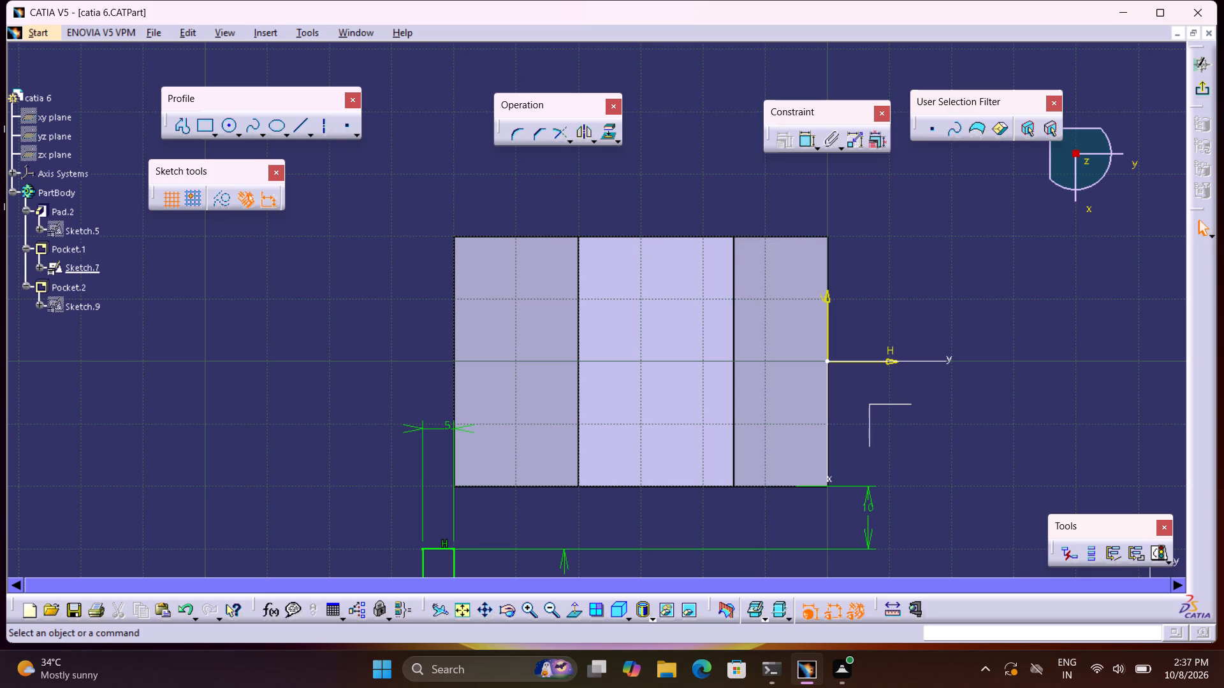
{"action": "scroll", "coordinate": [339, 310], "scroll_direction": "down", "scroll_amount": 2}
{"action": "scroll", "coordinate": [339, 310], "scroll_direction": "up", "scroll_amount": 2}
{"action": "scroll", "coordinate": [339, 310], "scroll_direction": "down", "scroll_amount": 1}
{"action": "scroll", "coordinate": [339, 310], "scroll_direction": "up", "scroll_amount": 1}
{"action": "middle_click_drag", "start_coordinate": [339, 310], "coordinate": [331, 308]}
{"action": "right_click_drag", "start_coordinate": [338, 310], "coordinate": [332, 308]}
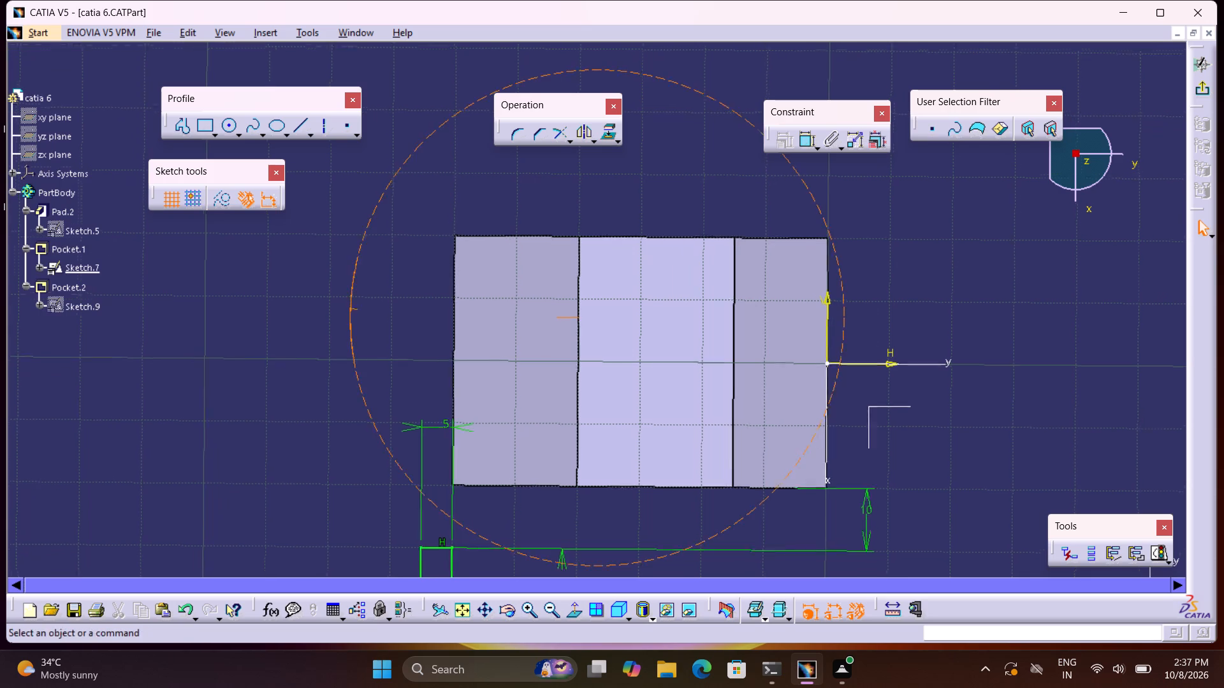
{"action": "middle_click_drag", "start_coordinate": [331, 308], "coordinate": [309, 257]}
{"action": "middle_click_drag", "start_coordinate": [342, 382], "coordinate": [307, 265]}
{"action": "right_click", "coordinate": [305, 254]}
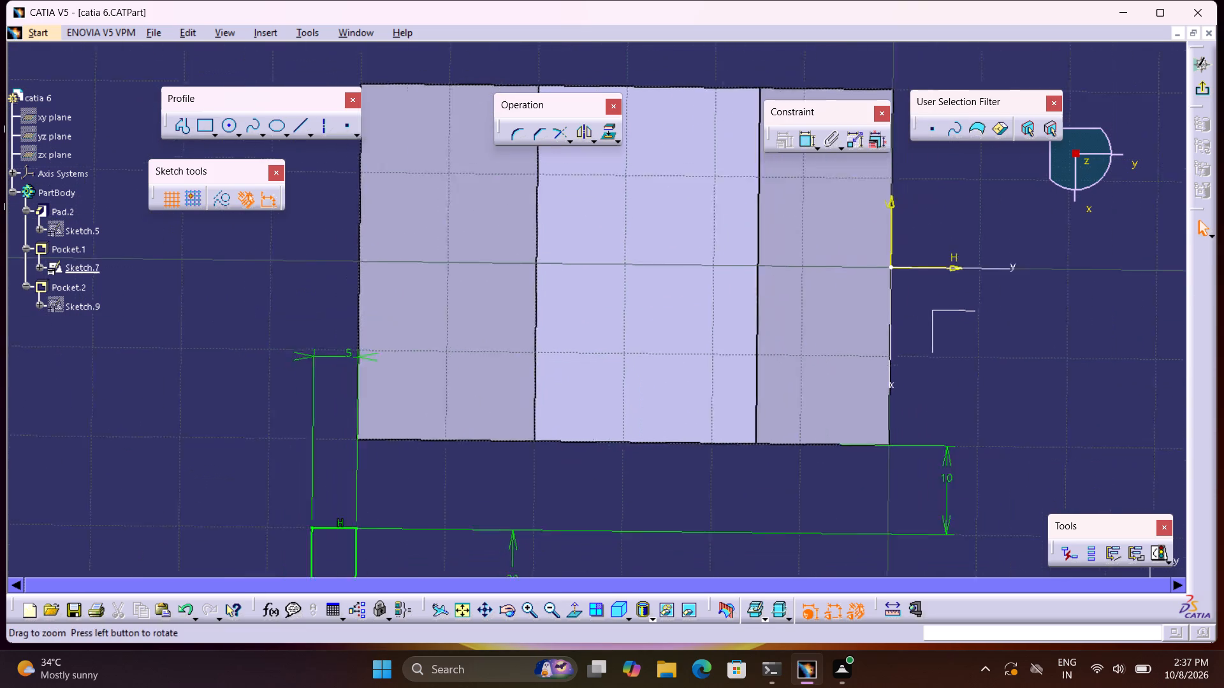
{"action": "middle_click_drag", "start_coordinate": [307, 265], "coordinate": [314, 308]}
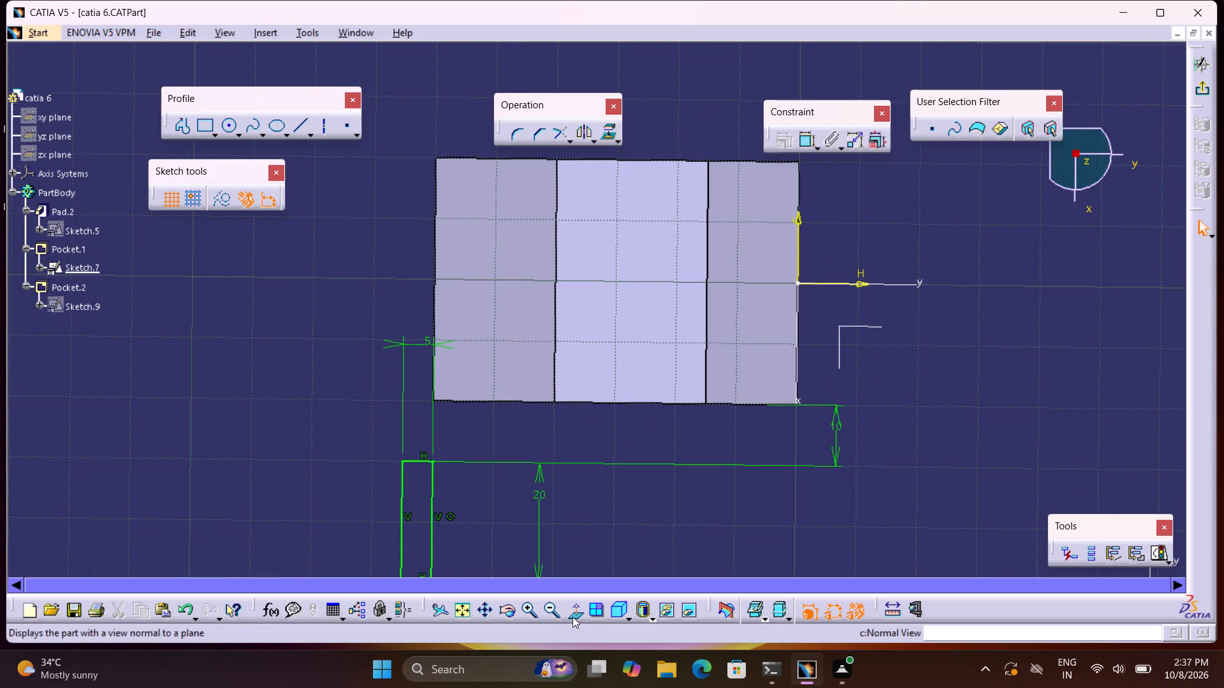
{"action": "left_click", "coordinate": [572, 615]}
{"action": "left_click", "coordinate": [572, 614]}
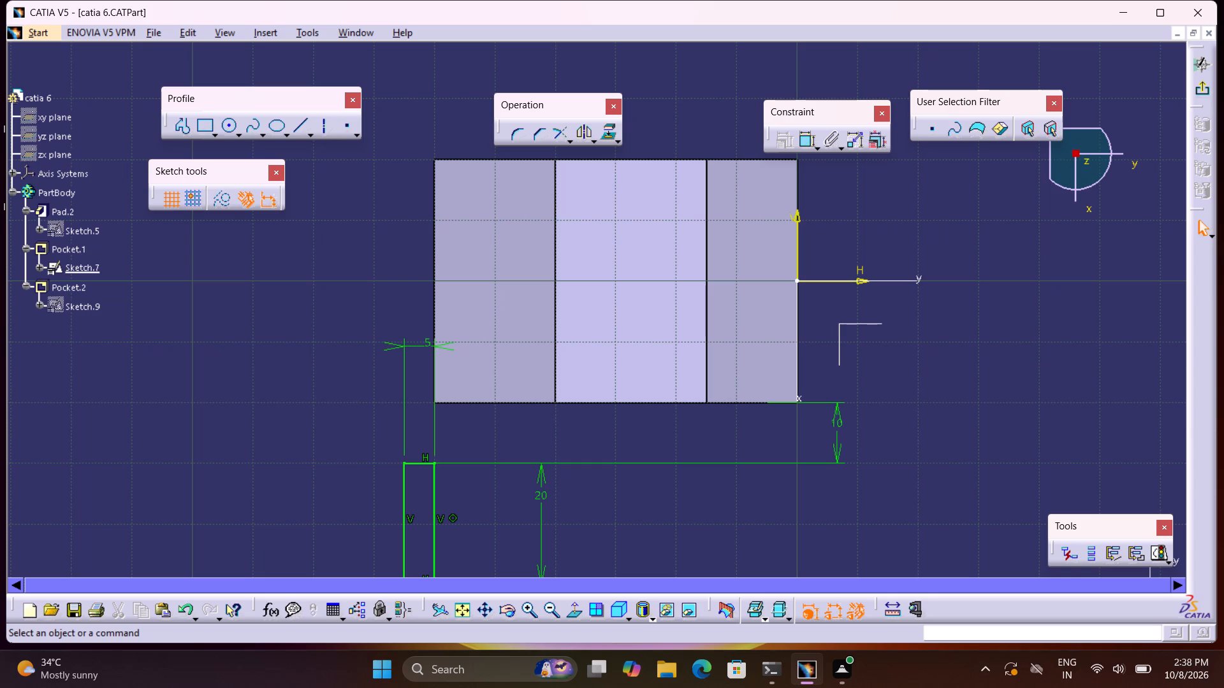
{"action": "middle_click_drag", "start_coordinate": [622, 491], "coordinate": [567, 420]}
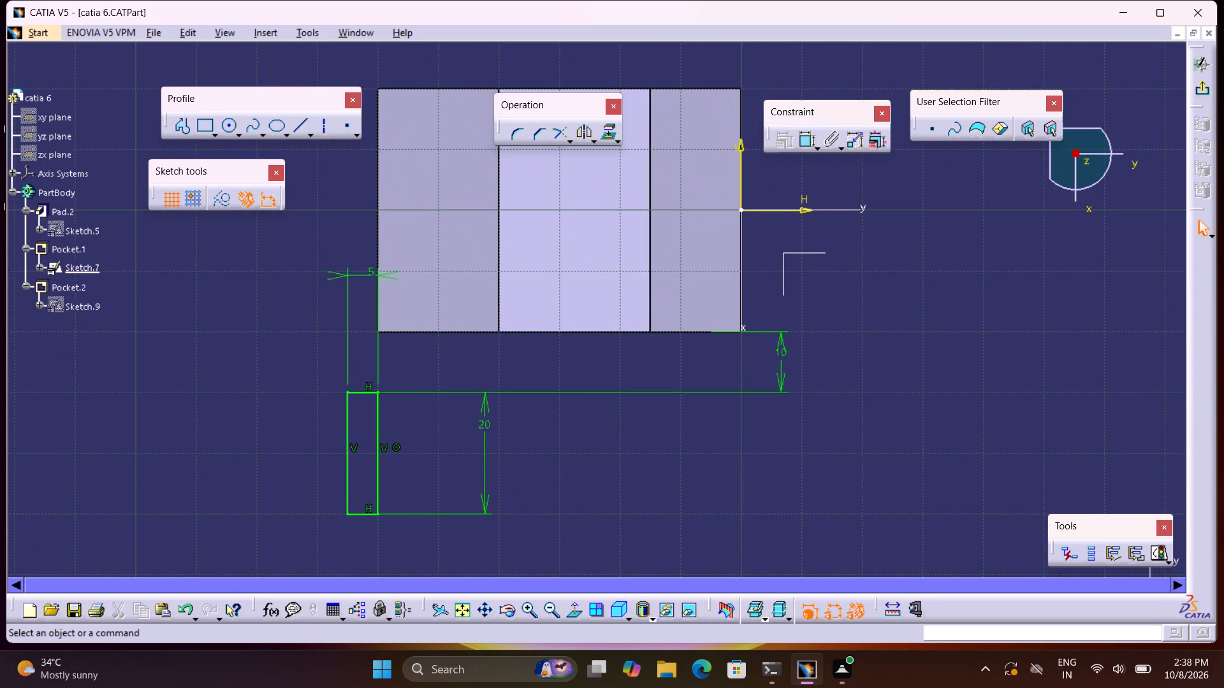
{"action": "middle_click_drag", "start_coordinate": [568, 421], "coordinate": [581, 482]}
{"action": "right_click", "coordinate": [578, 450]}
{"action": "middle_click_drag", "start_coordinate": [581, 429], "coordinate": [551, 466]}
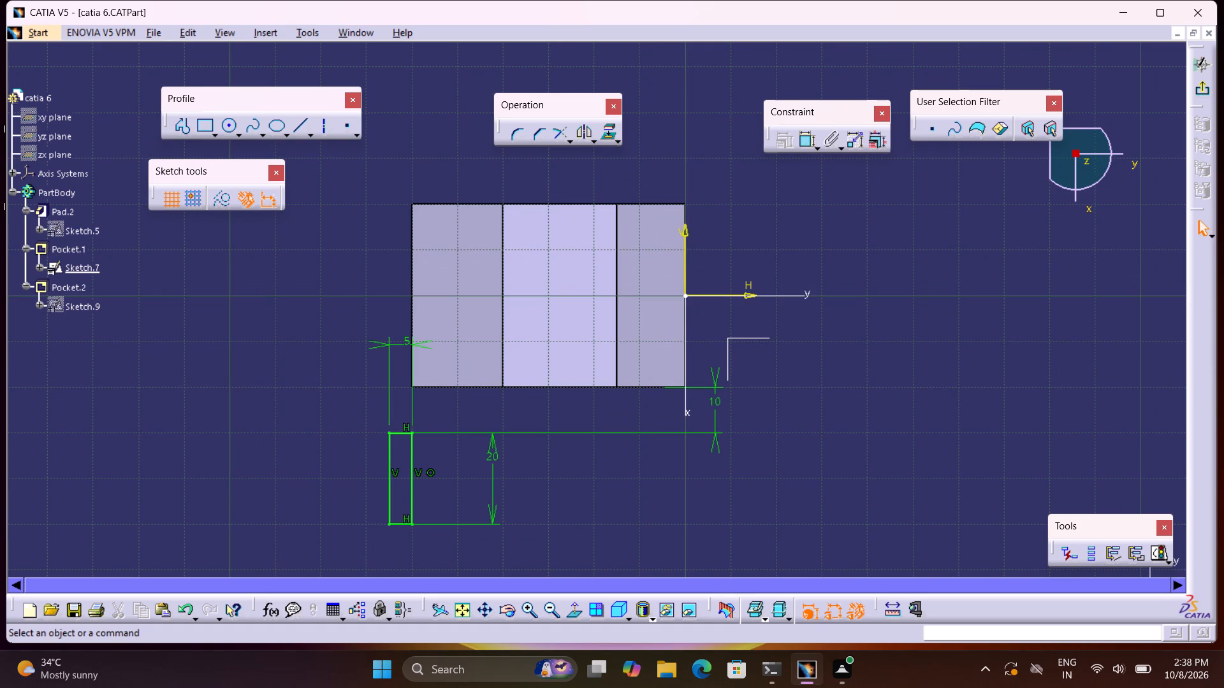
{"action": "left_click", "coordinate": [1197, 85]}
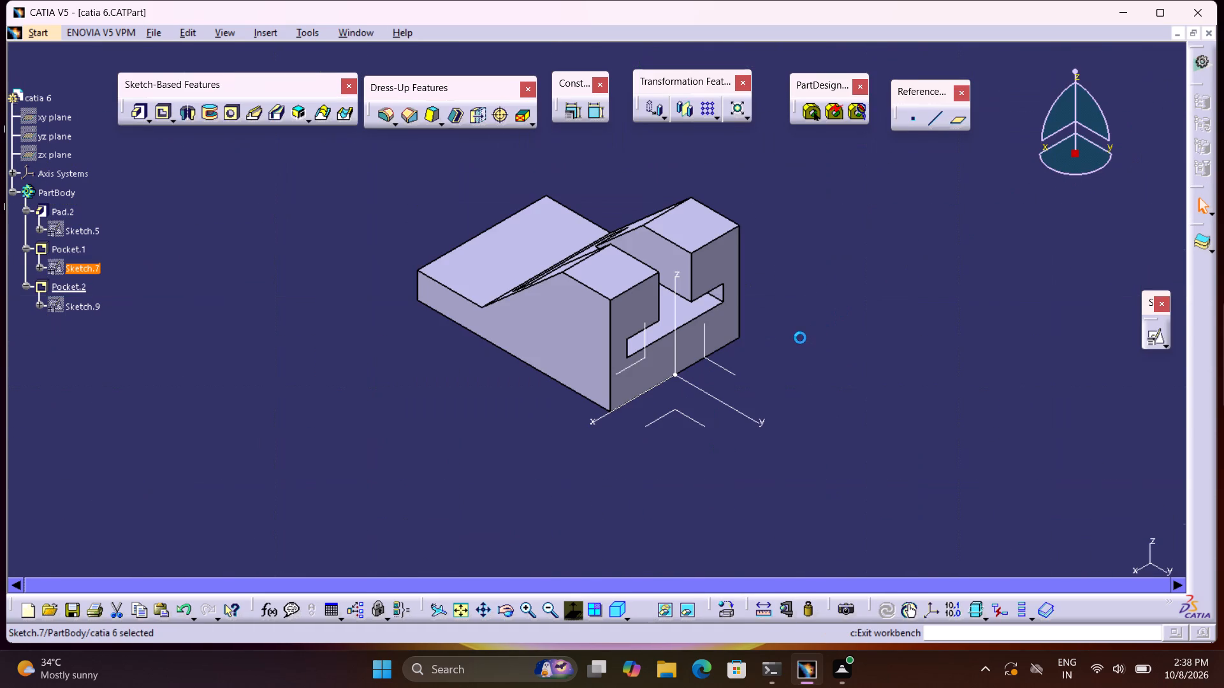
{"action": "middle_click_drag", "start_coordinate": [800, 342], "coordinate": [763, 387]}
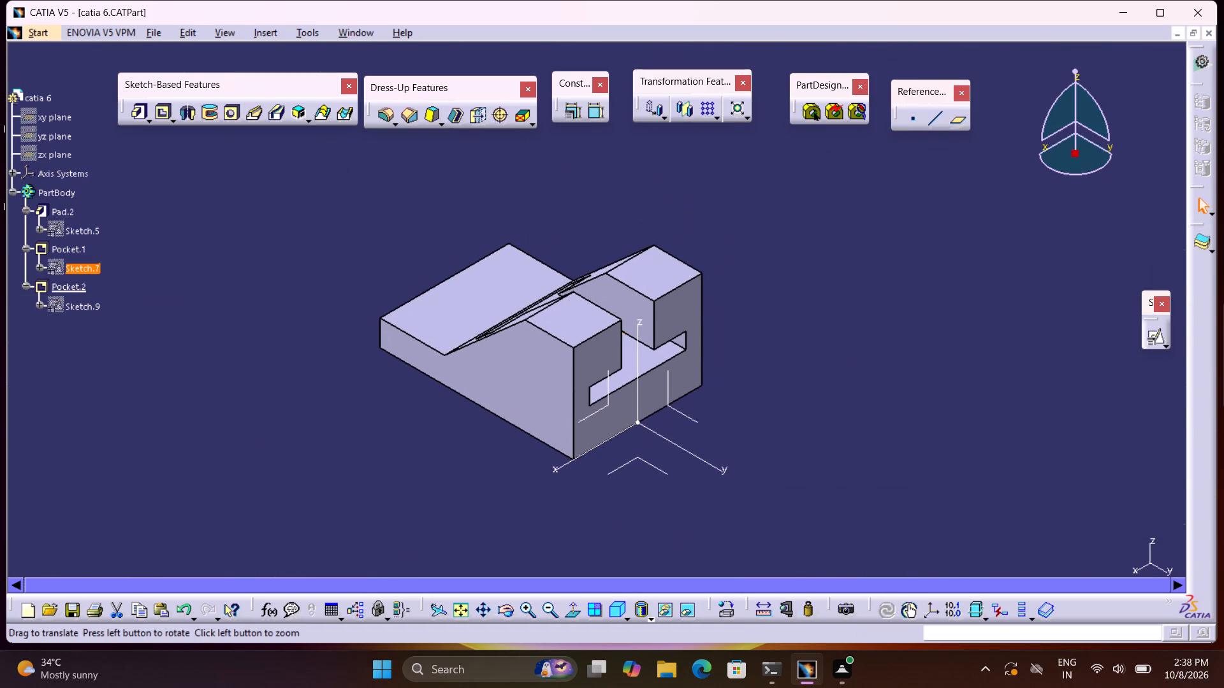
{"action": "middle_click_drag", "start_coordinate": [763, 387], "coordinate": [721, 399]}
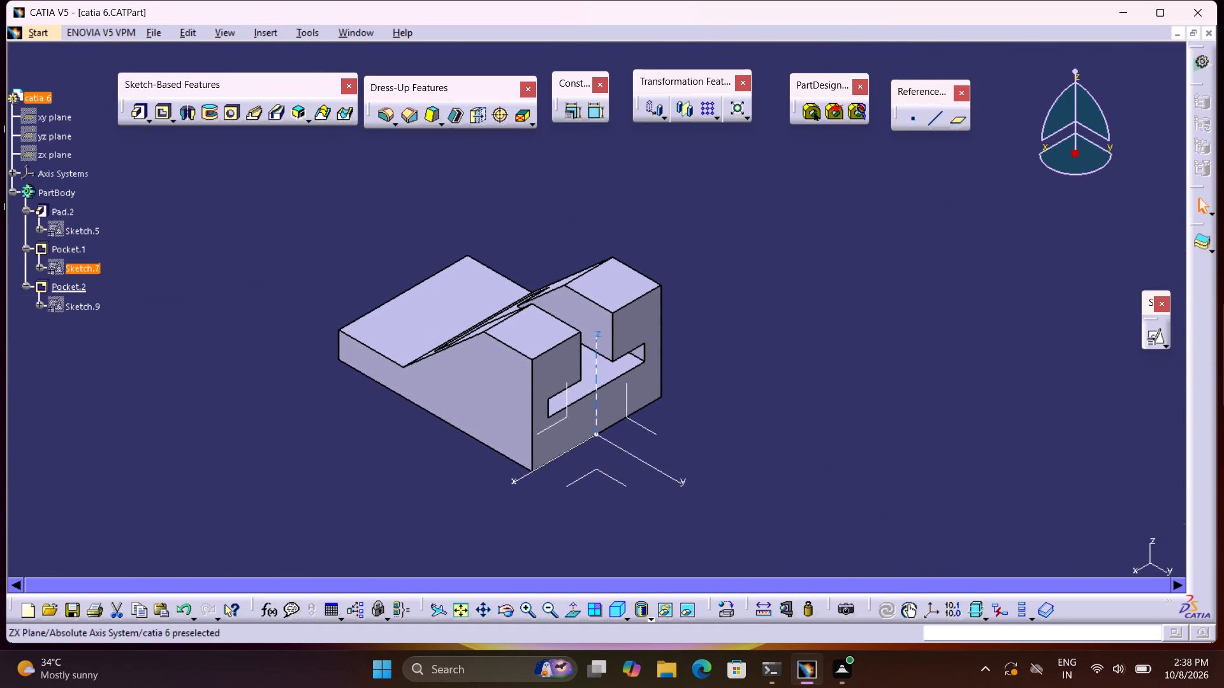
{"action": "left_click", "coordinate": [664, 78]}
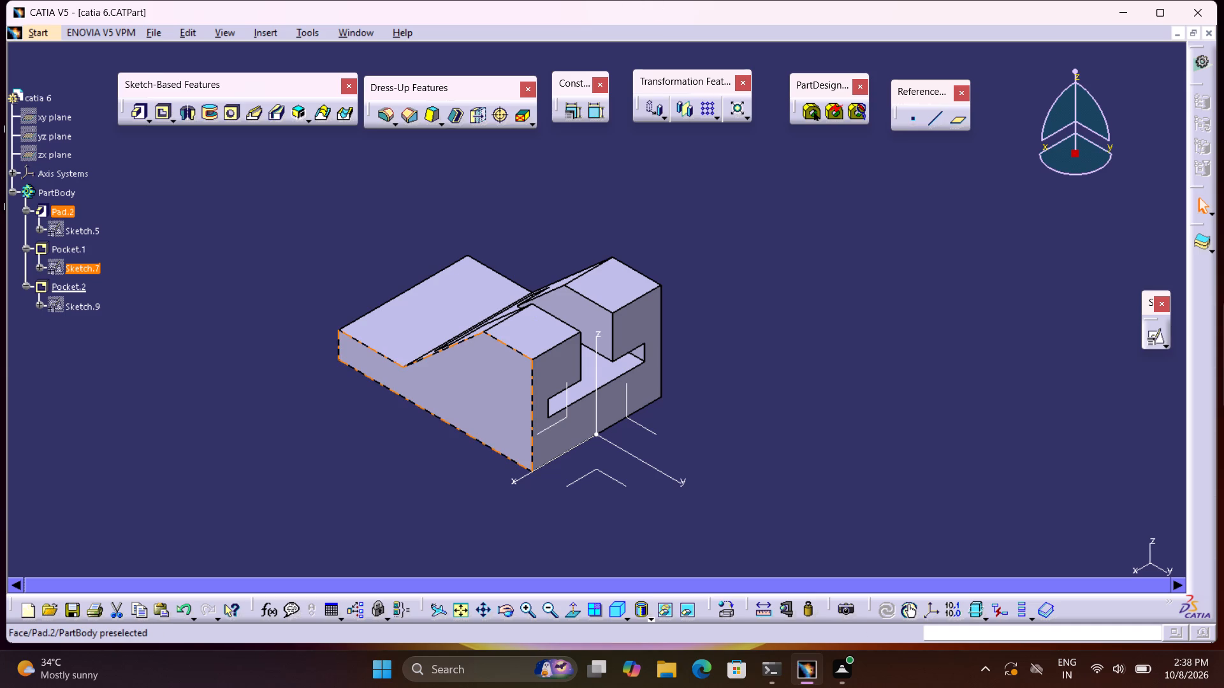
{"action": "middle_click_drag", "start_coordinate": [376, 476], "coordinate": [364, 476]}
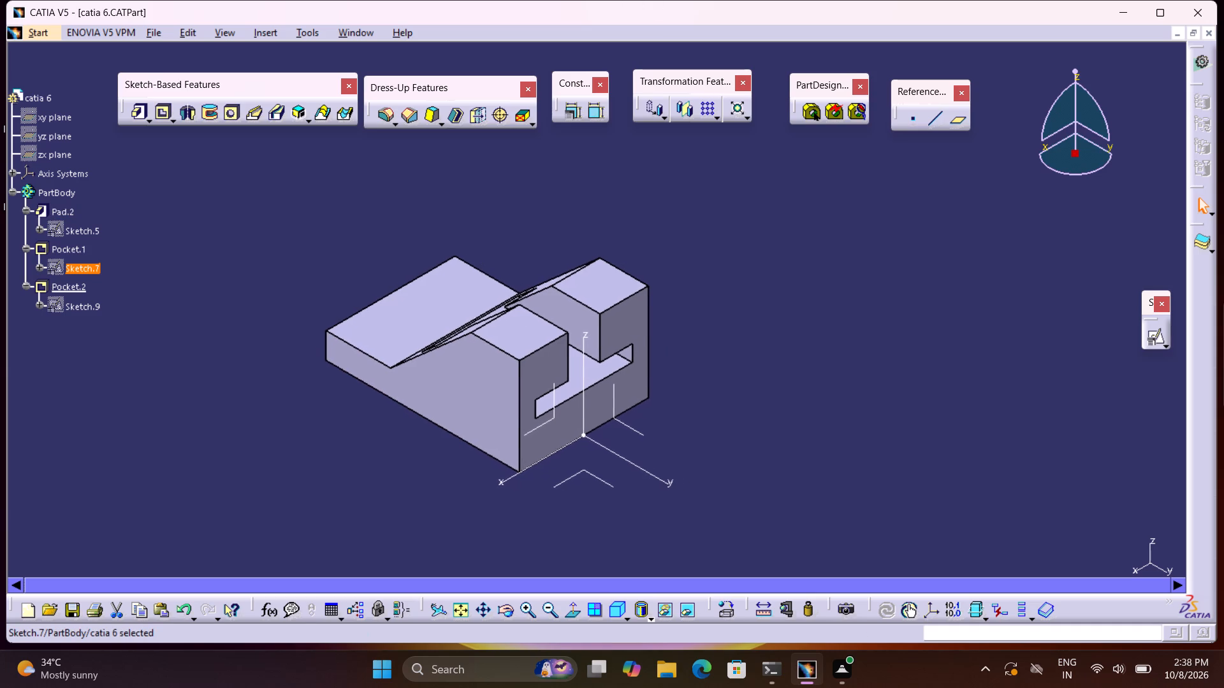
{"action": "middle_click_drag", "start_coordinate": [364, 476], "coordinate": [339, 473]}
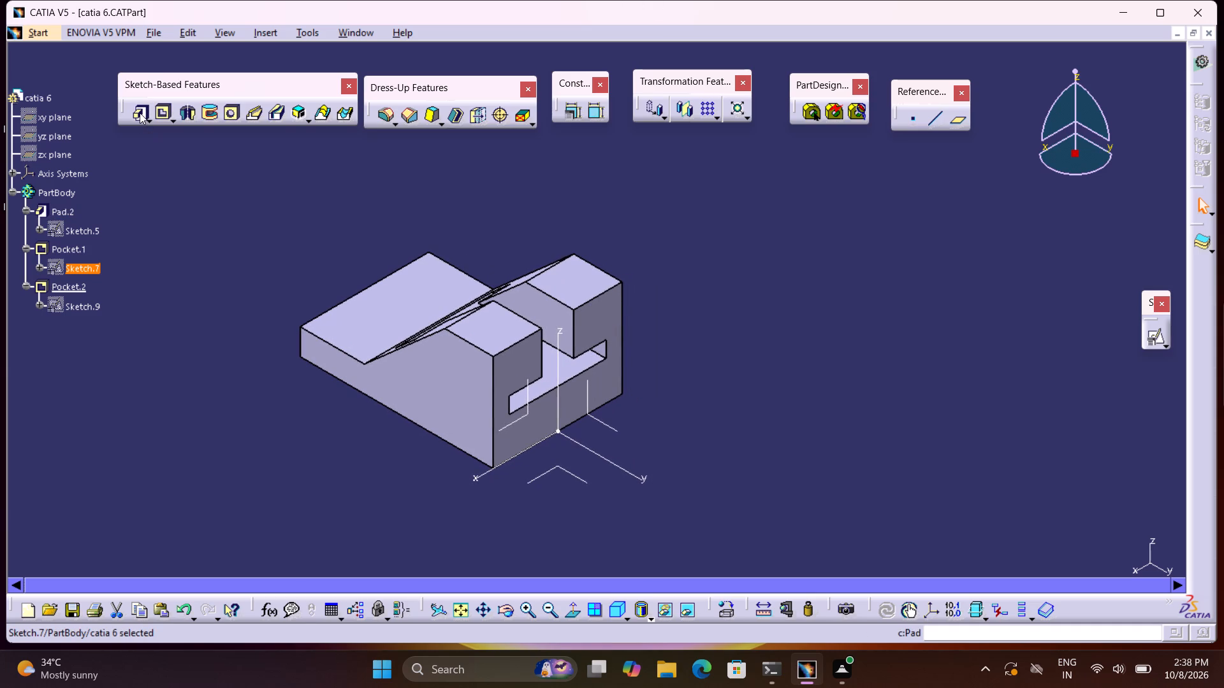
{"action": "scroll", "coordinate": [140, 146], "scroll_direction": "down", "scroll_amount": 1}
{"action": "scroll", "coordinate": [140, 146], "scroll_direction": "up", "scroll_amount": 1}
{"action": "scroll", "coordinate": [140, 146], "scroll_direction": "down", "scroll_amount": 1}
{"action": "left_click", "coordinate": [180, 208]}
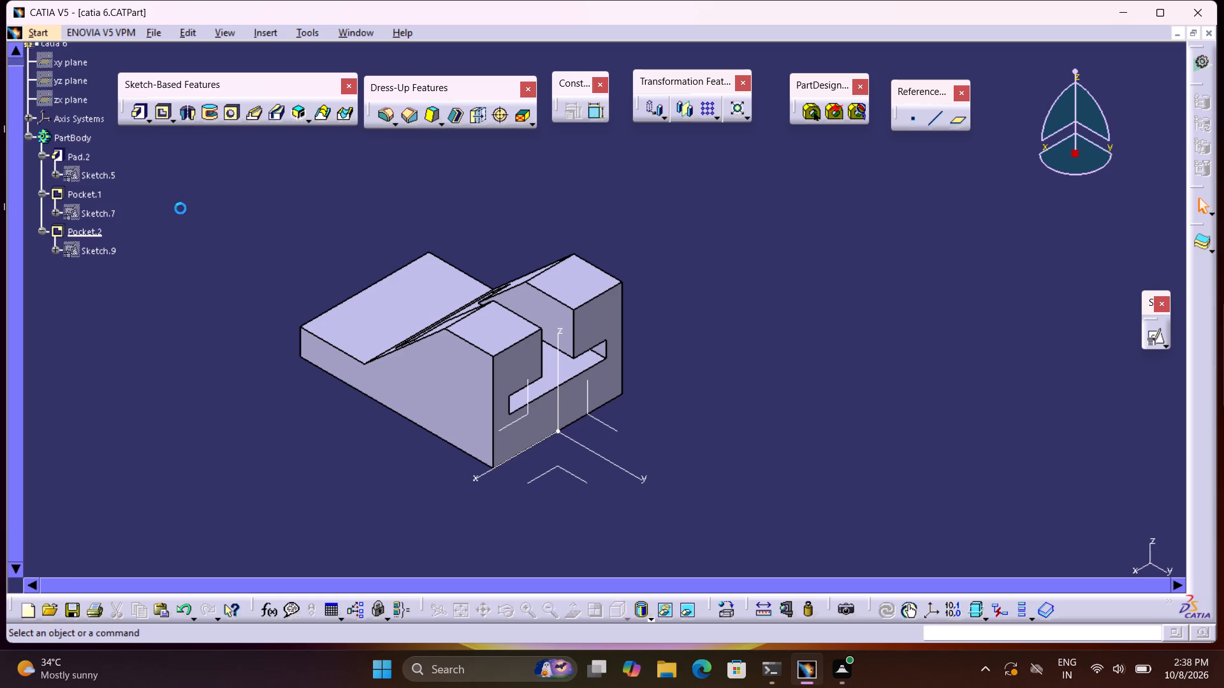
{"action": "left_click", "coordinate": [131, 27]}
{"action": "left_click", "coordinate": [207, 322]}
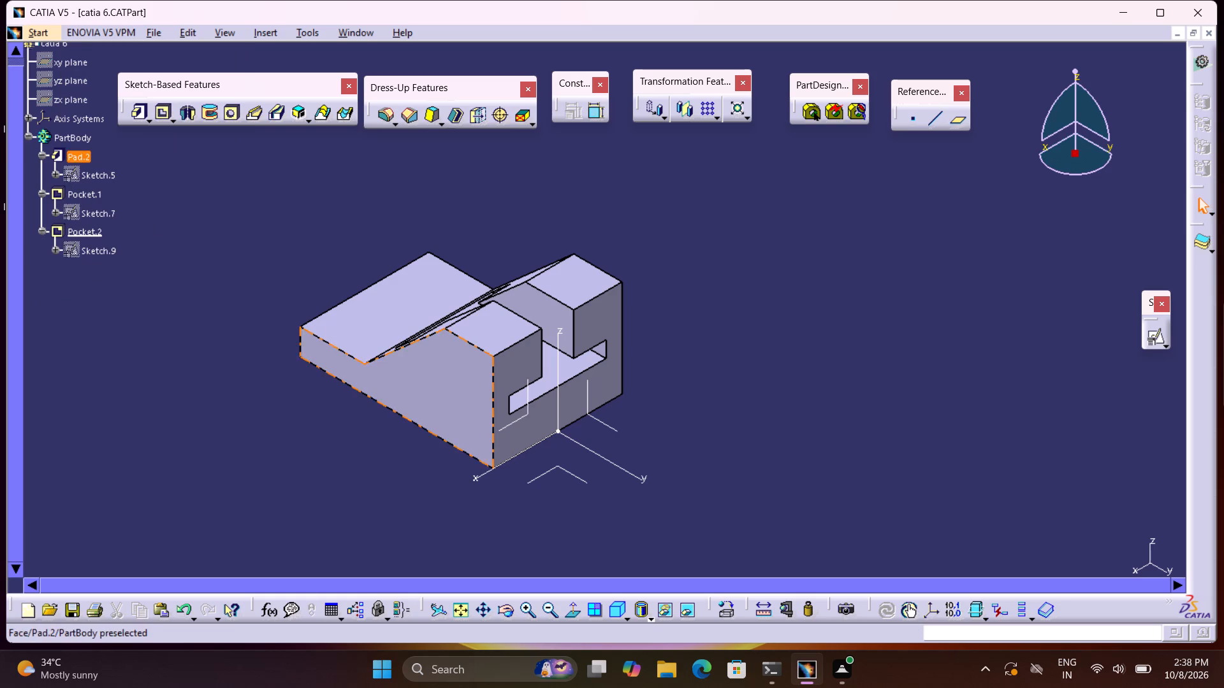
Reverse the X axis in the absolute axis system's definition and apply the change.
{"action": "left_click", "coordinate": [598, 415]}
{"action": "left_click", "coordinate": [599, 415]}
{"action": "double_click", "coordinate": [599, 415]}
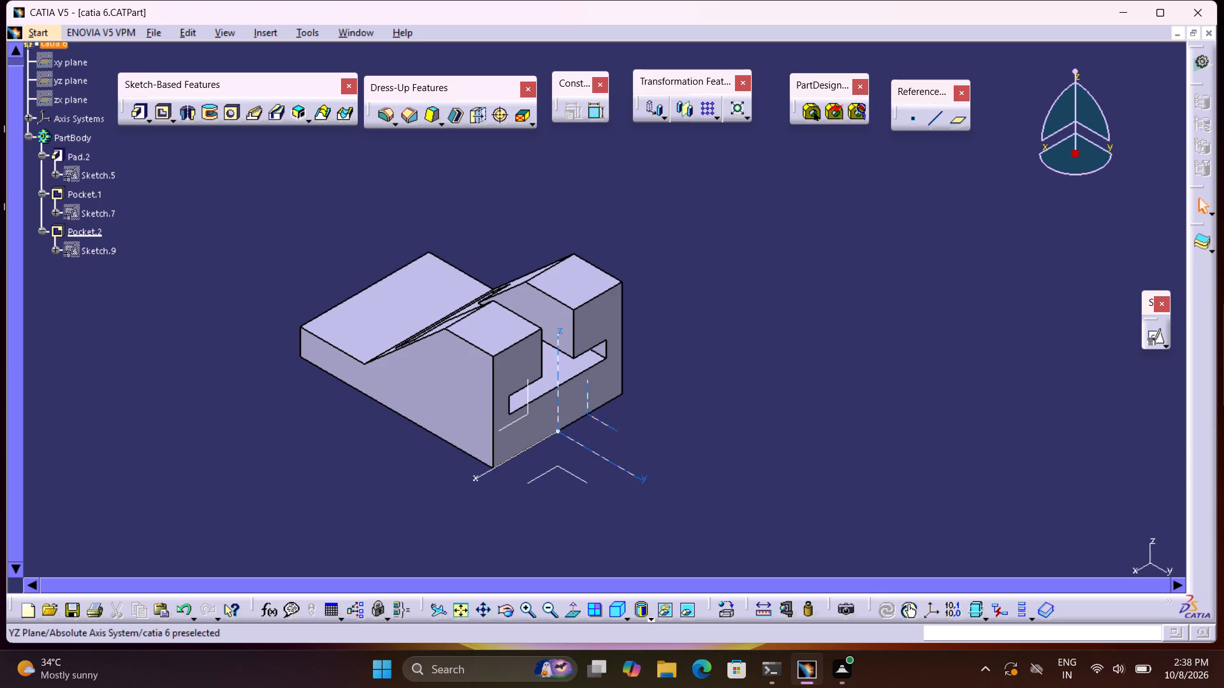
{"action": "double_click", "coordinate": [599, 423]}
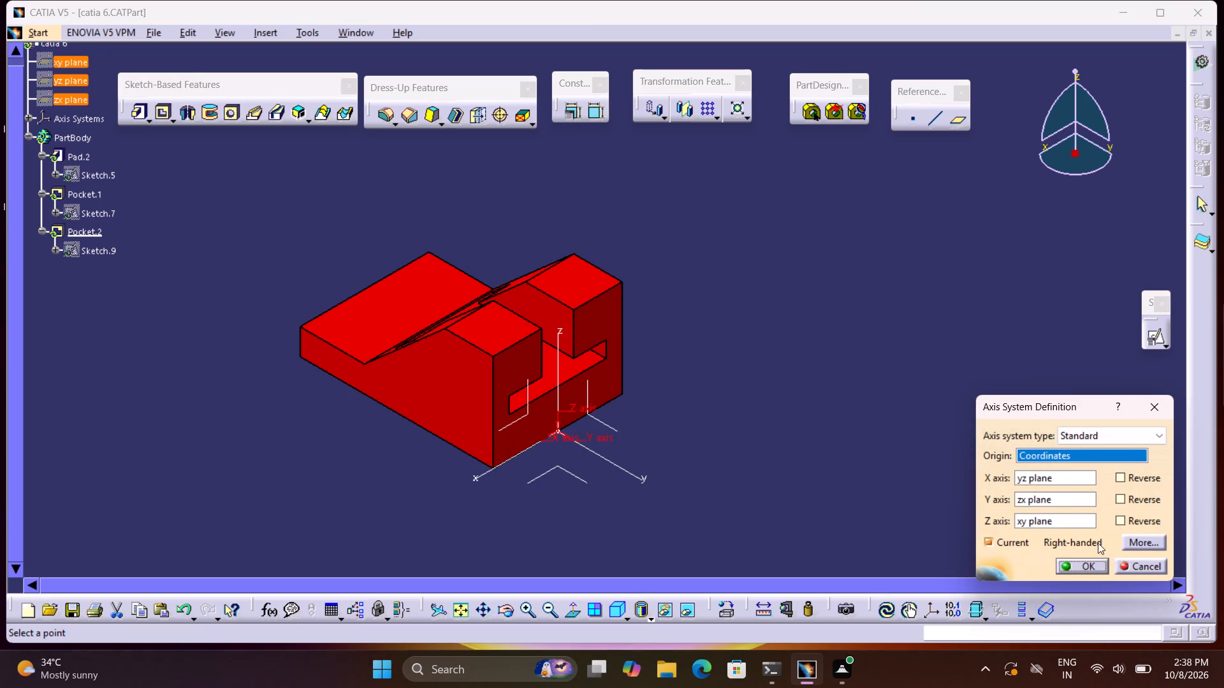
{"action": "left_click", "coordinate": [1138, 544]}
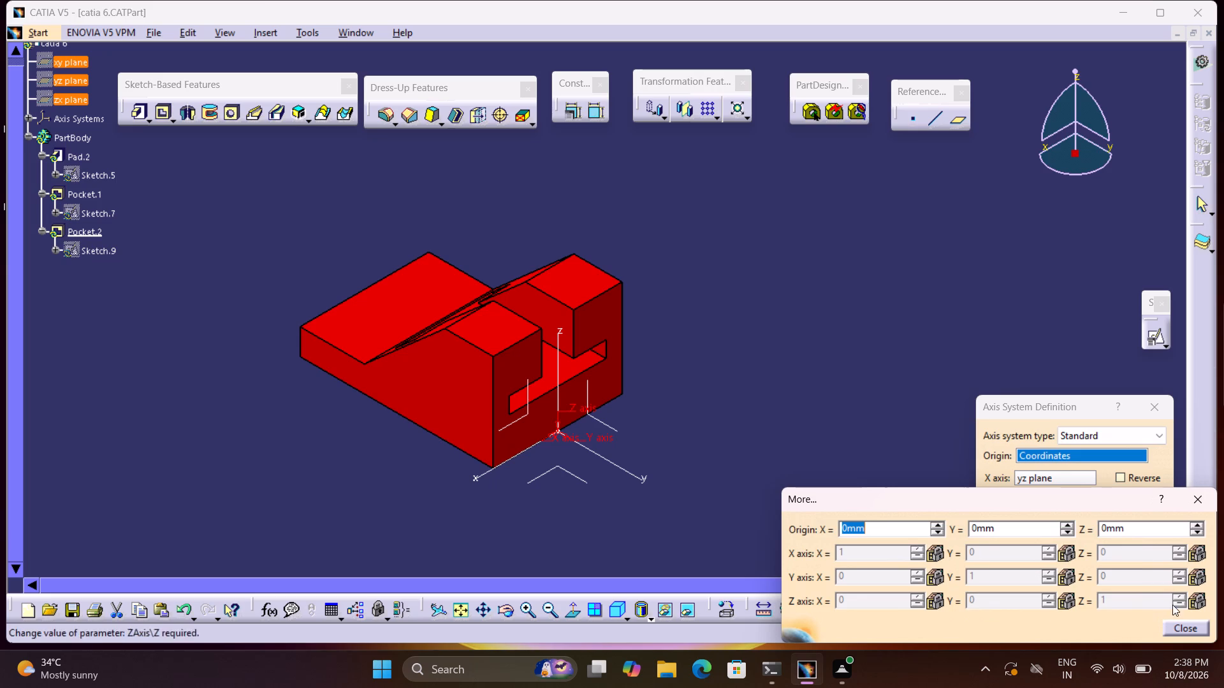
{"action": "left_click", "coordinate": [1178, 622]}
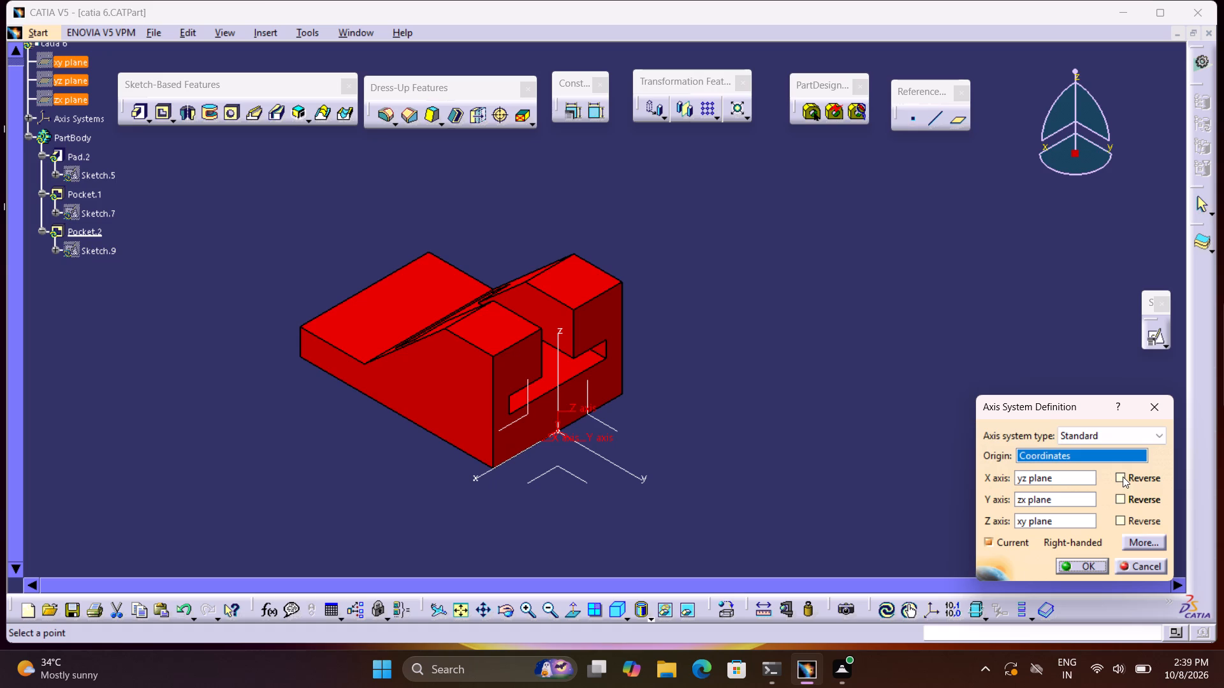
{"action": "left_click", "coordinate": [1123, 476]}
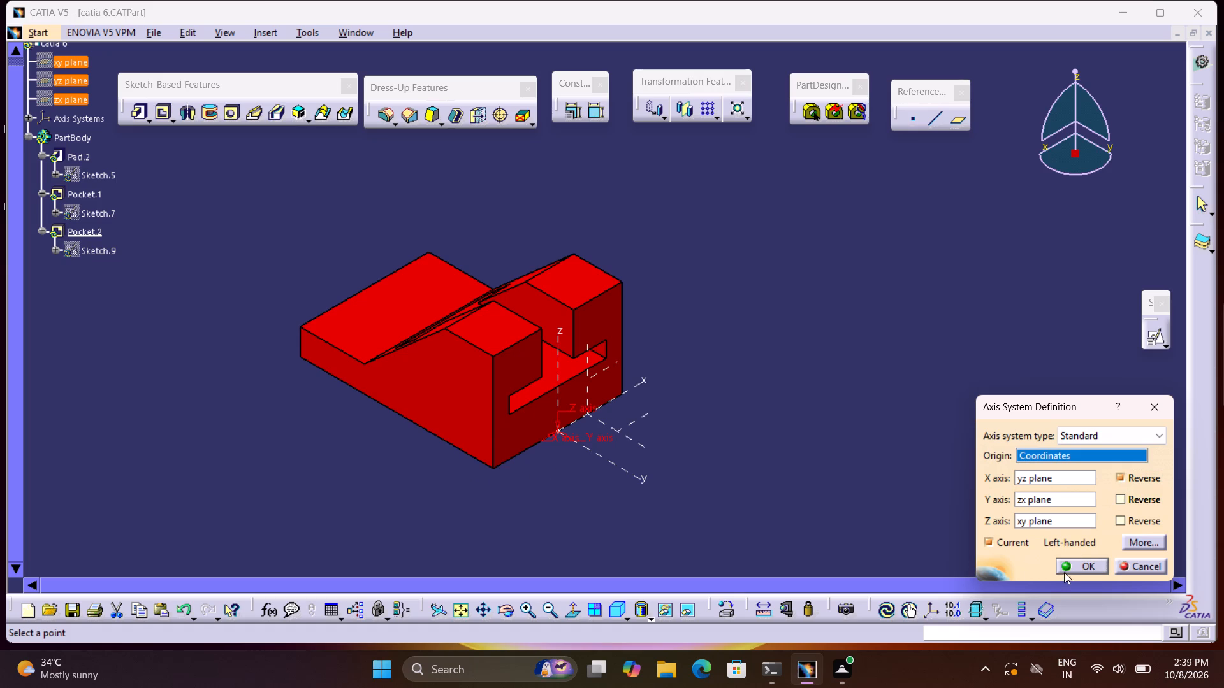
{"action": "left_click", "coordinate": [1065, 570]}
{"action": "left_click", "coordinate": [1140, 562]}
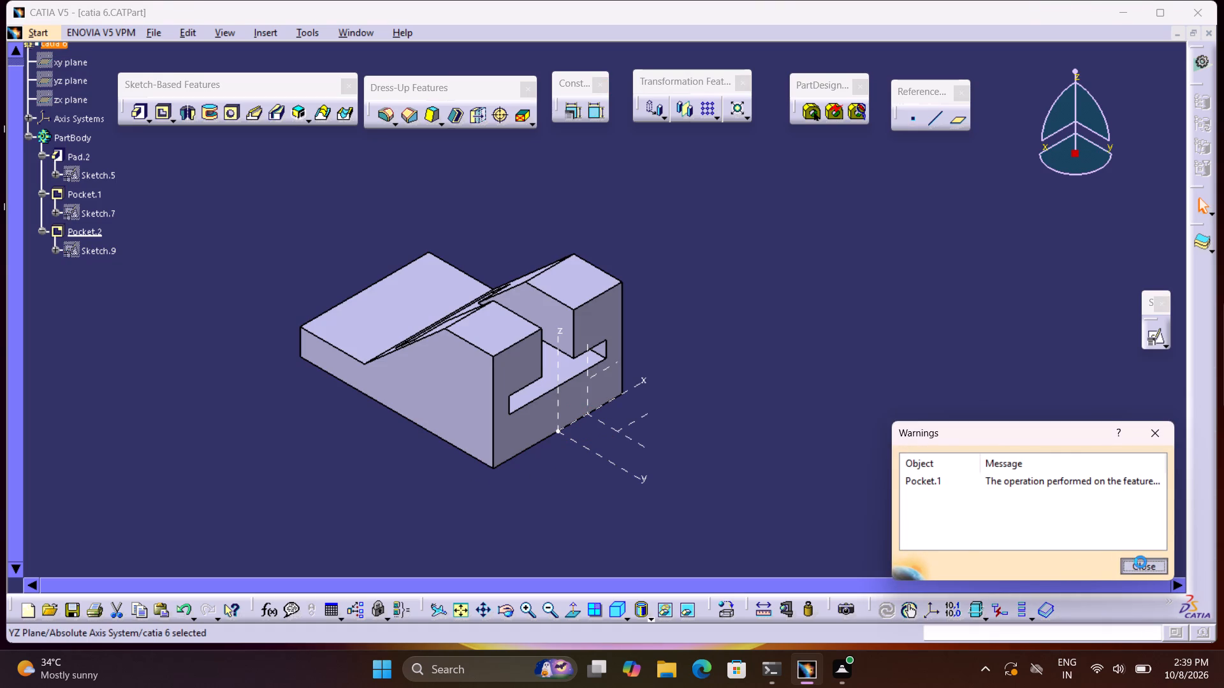
Remove the X axis reversal in the absolute axis system's definition, apply it, and return to an isometric view.
{"action": "left_click", "coordinate": [608, 606]}
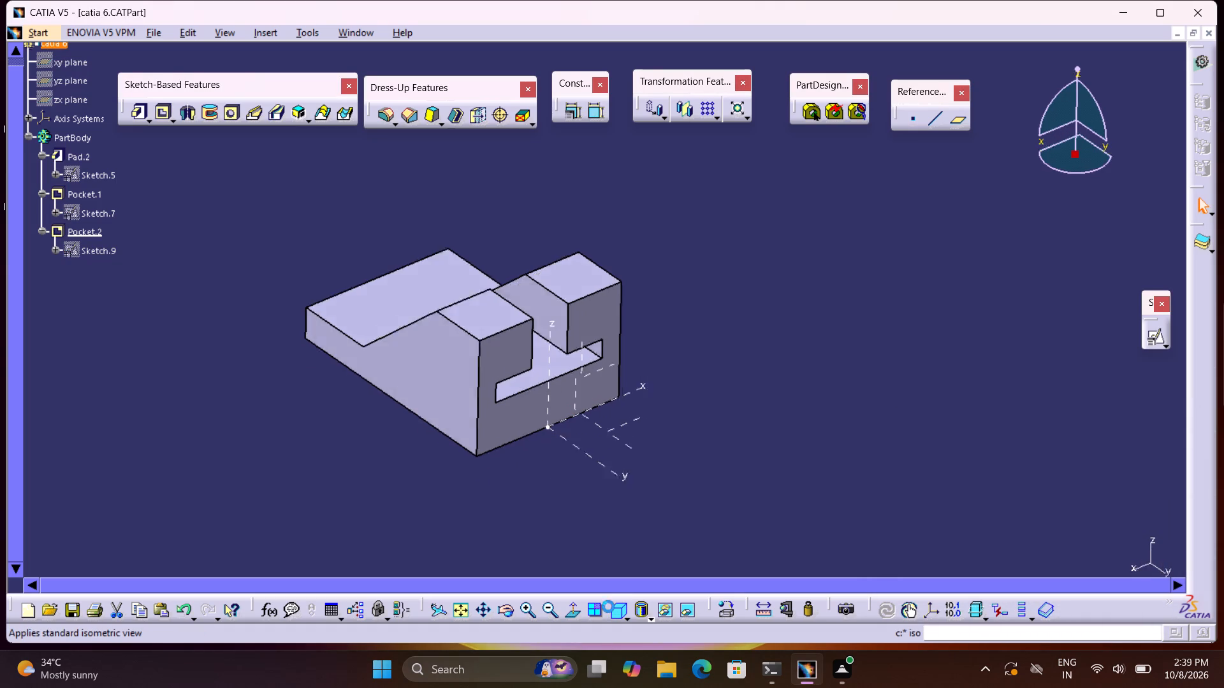
{"action": "left_click", "coordinate": [609, 606]}
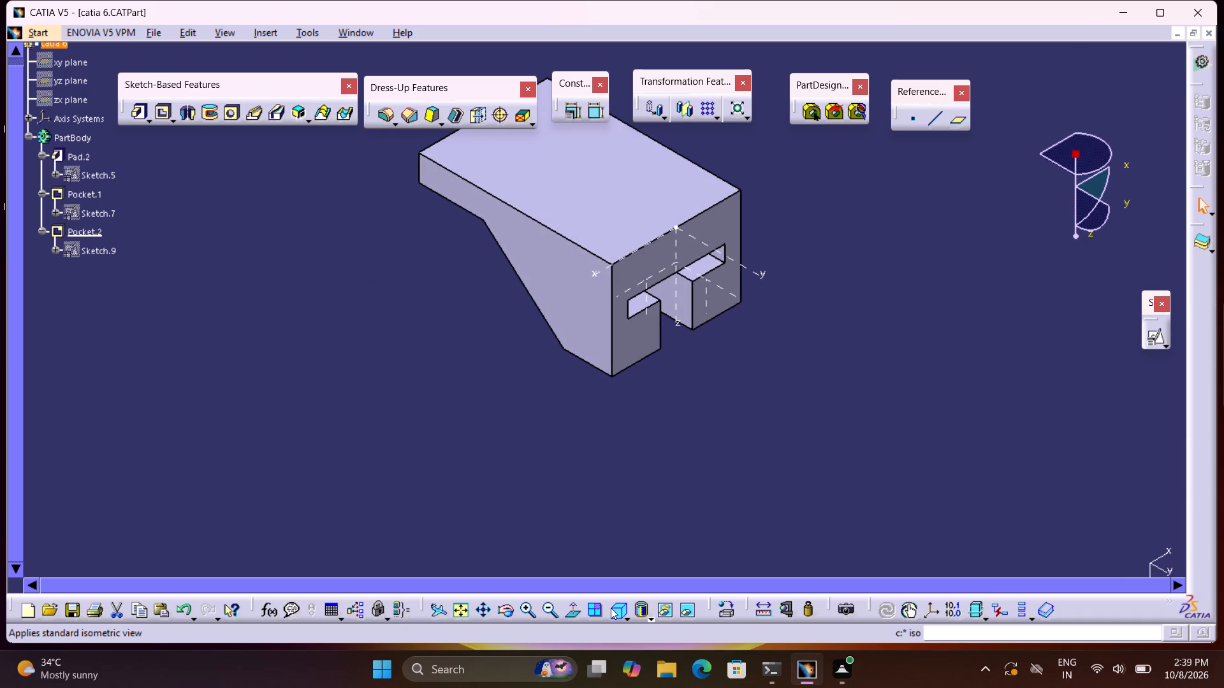
{"action": "left_click", "coordinate": [613, 611]}
{"action": "double_click", "coordinate": [677, 324]}
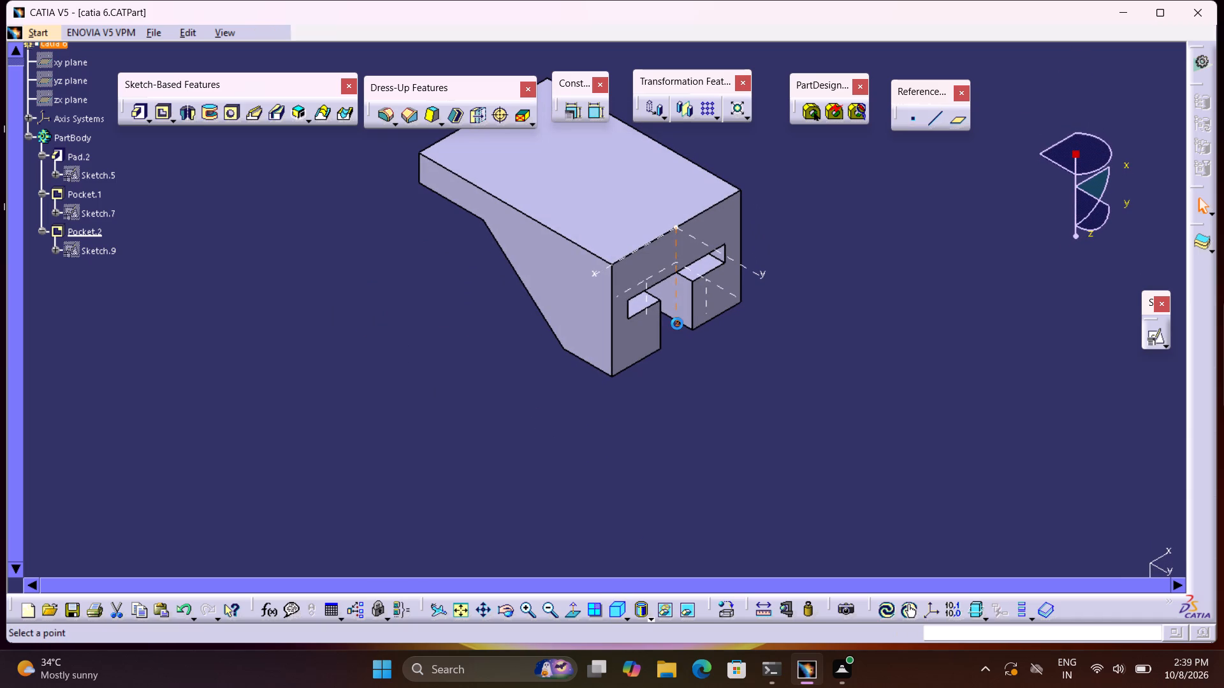
{"action": "left_click", "coordinate": [1126, 477]}
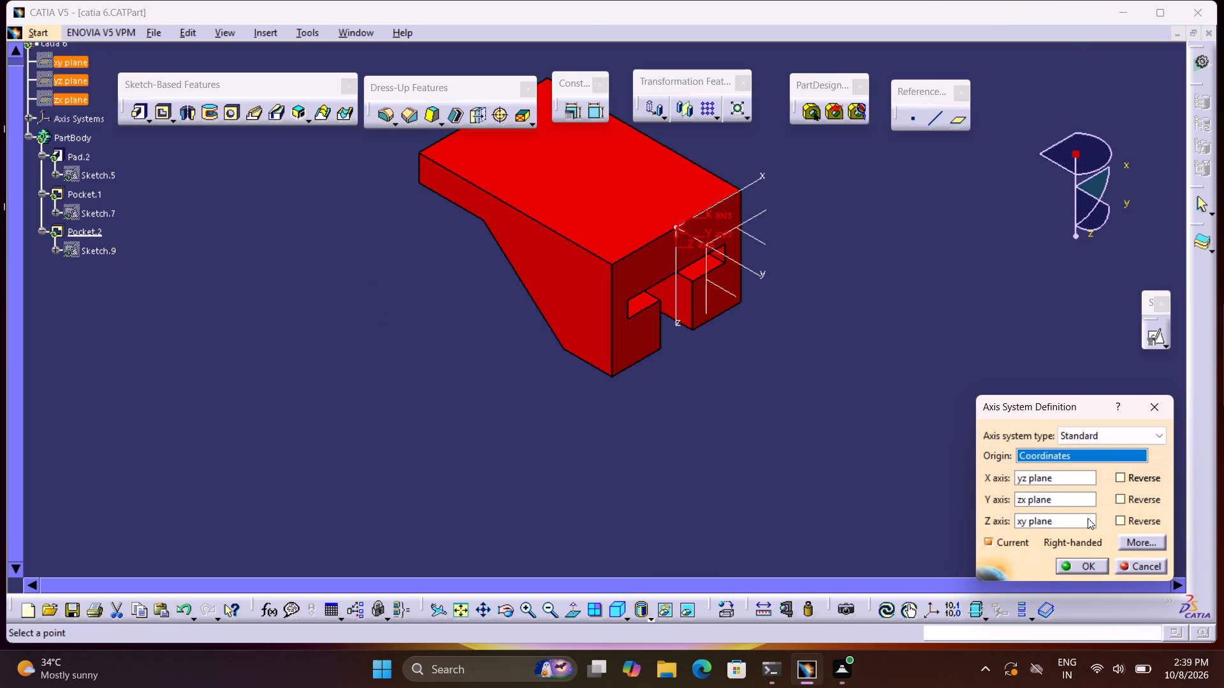
{"action": "left_click", "coordinate": [1078, 570]}
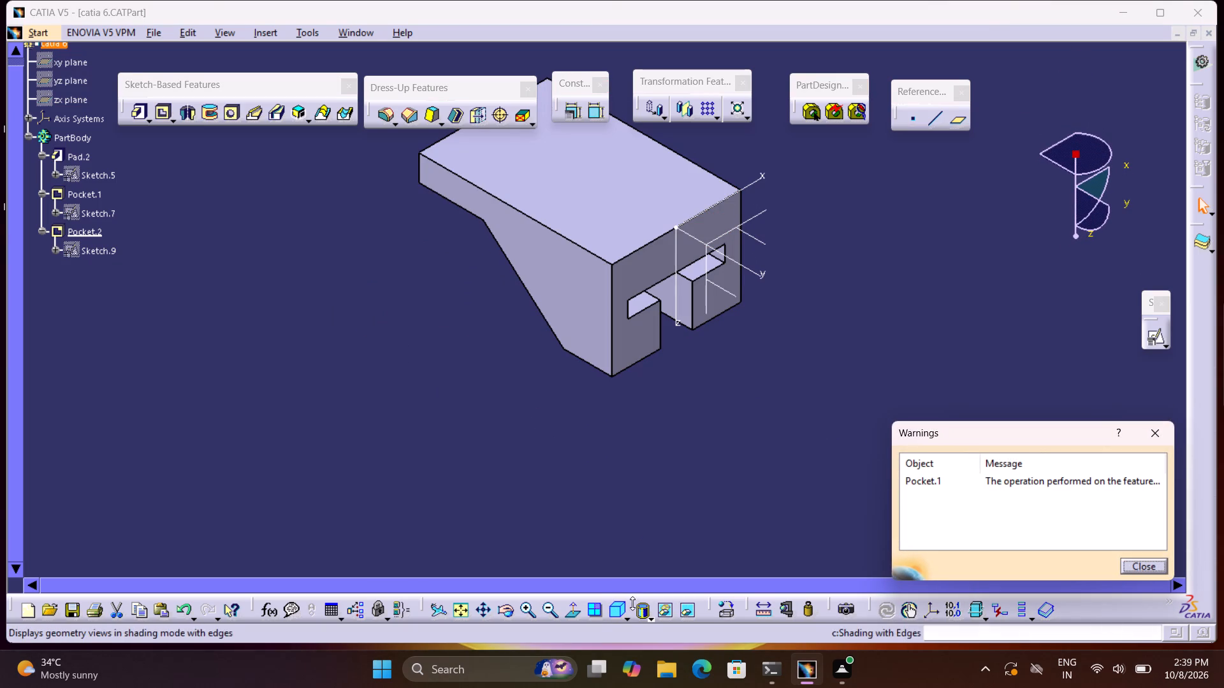
{"action": "left_click", "coordinate": [1126, 562]}
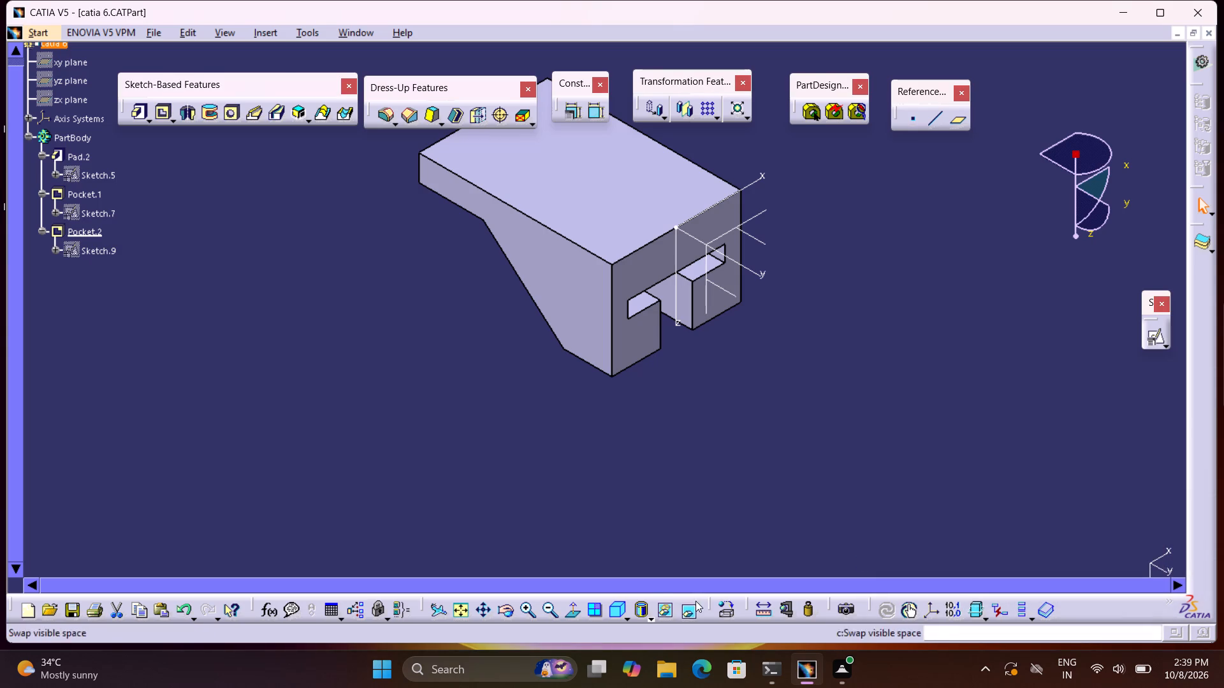
{"action": "left_click", "coordinate": [622, 605]}
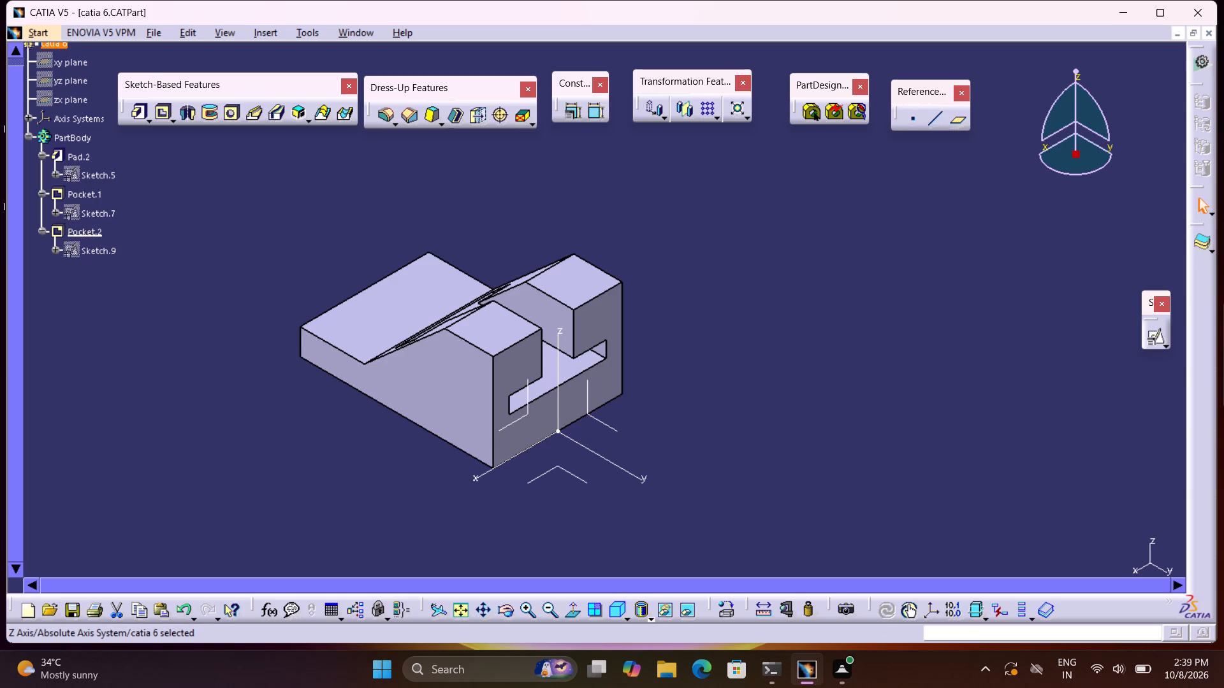
Open the pad's Sketch.5 and reposition the 20, 15, 30 and 8 dimensions, placing the 20 dimension above the profile.
{"action": "double_click", "coordinate": [84, 175]}
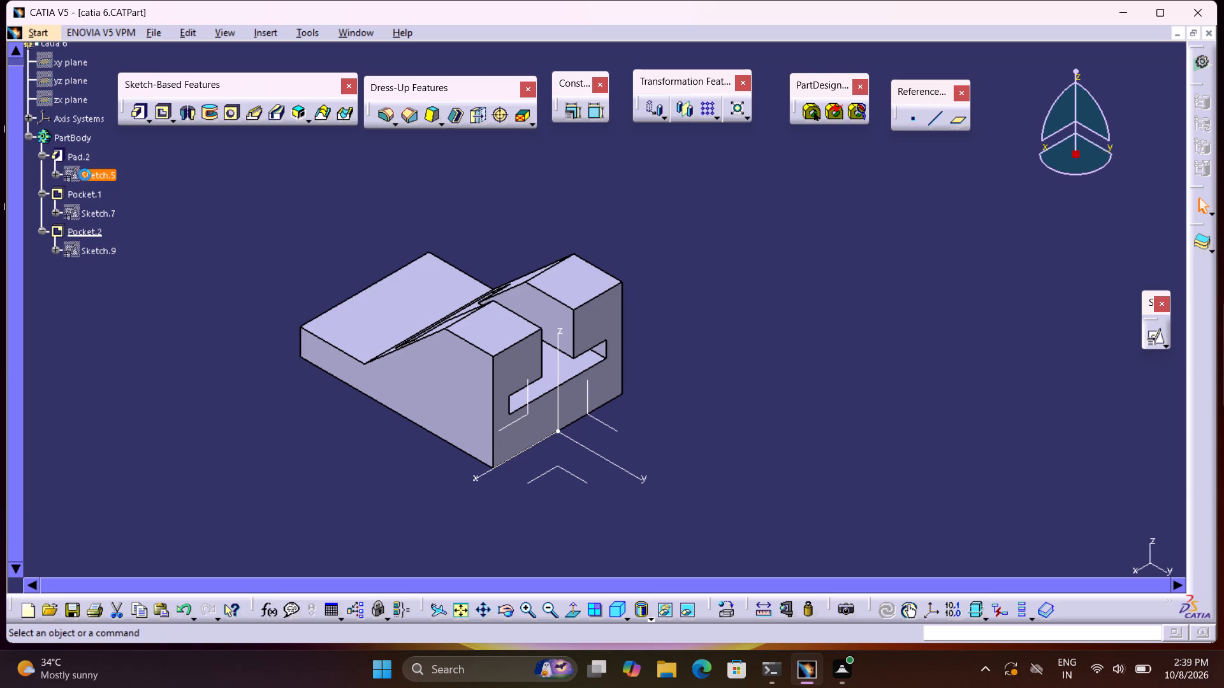
{"action": "middle_click_drag", "start_coordinate": [265, 349], "coordinate": [319, 268]}
{"action": "middle_click", "coordinate": [319, 268]}
{"action": "middle_click_drag", "start_coordinate": [687, 368], "coordinate": [571, 348]}
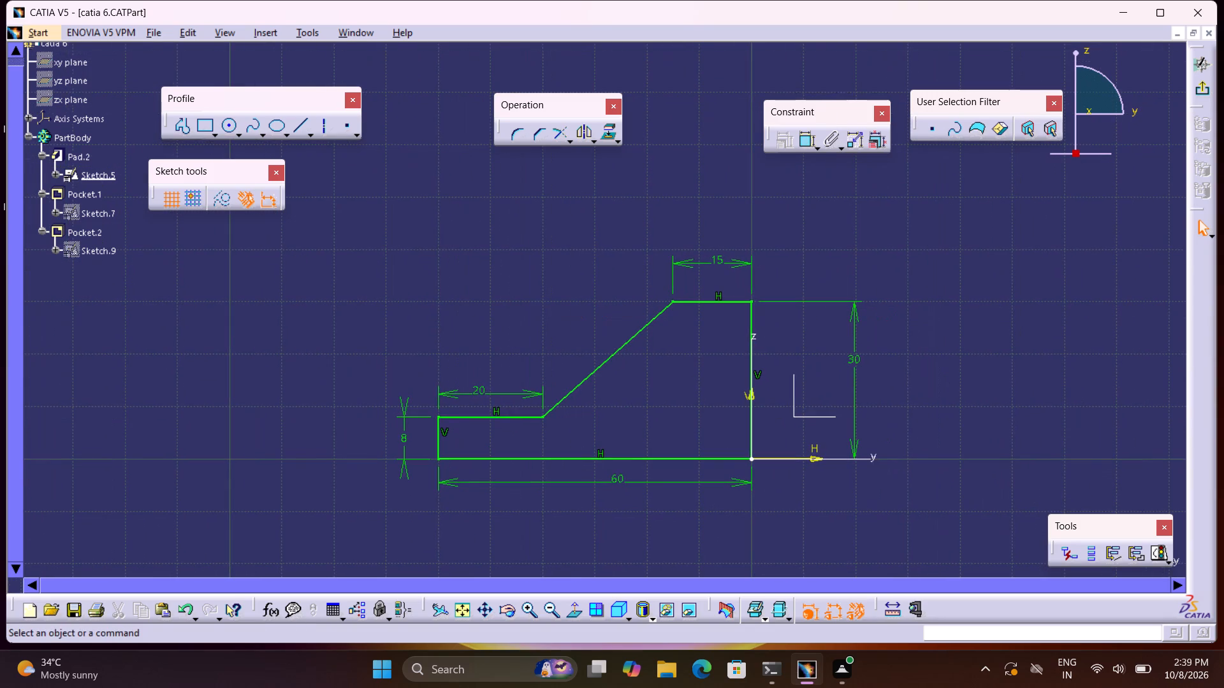
{"action": "left_click", "coordinate": [502, 392]}
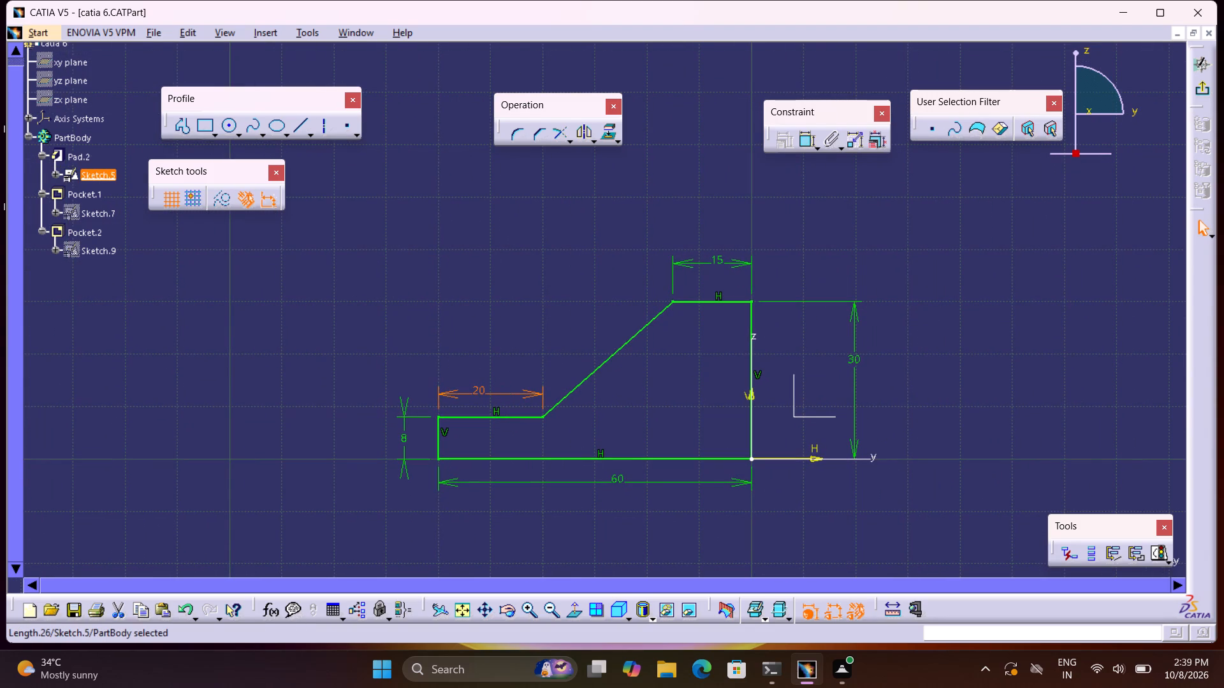
{"action": "left_click_drag", "start_coordinate": [513, 394], "coordinate": [535, 241]}
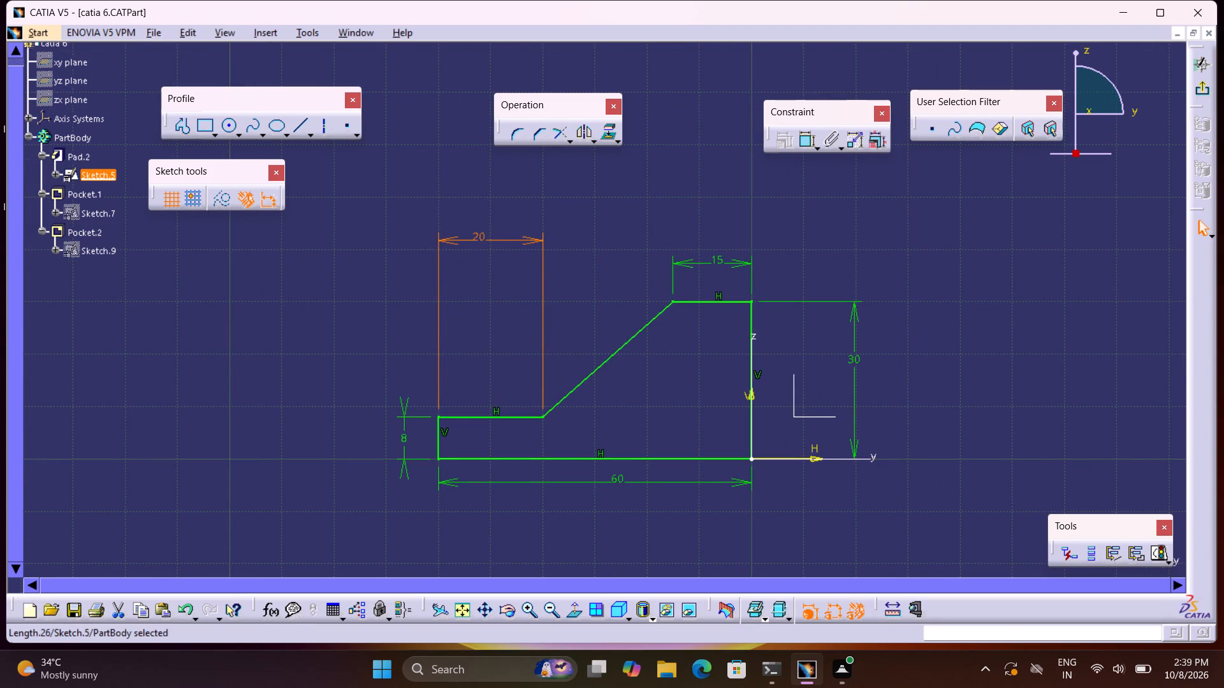
{"action": "left_click_drag", "start_coordinate": [697, 261], "coordinate": [690, 247]}
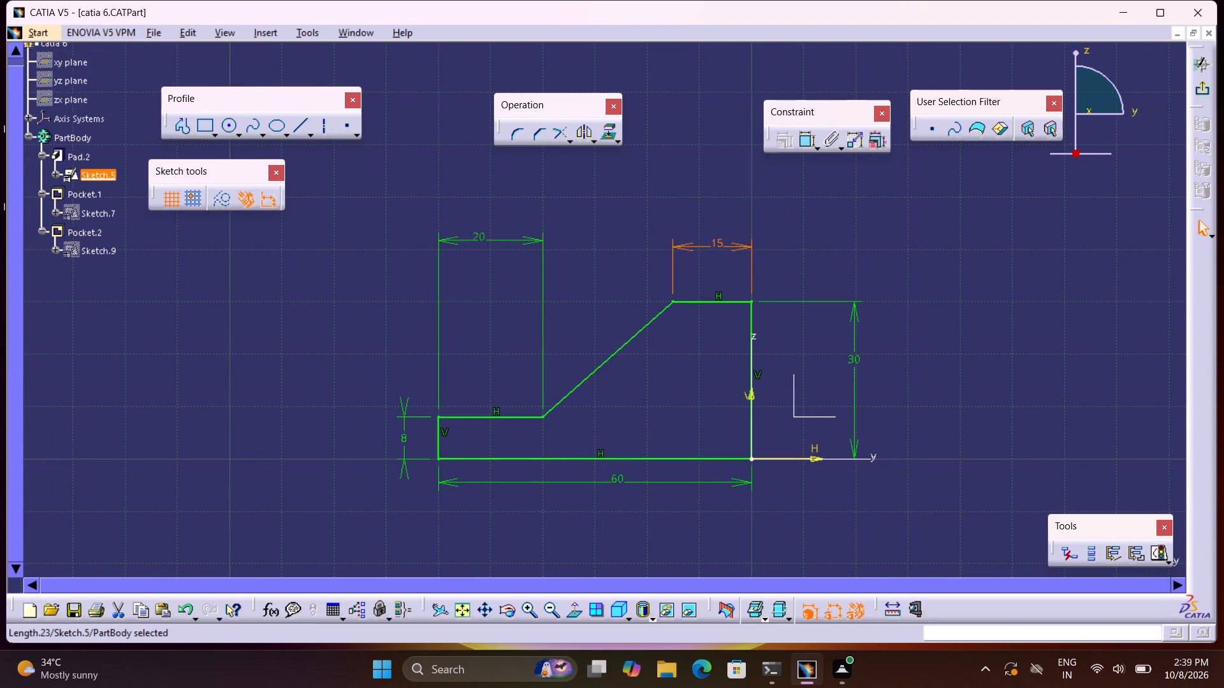
{"action": "left_click_drag", "start_coordinate": [856, 352], "coordinate": [866, 375]}
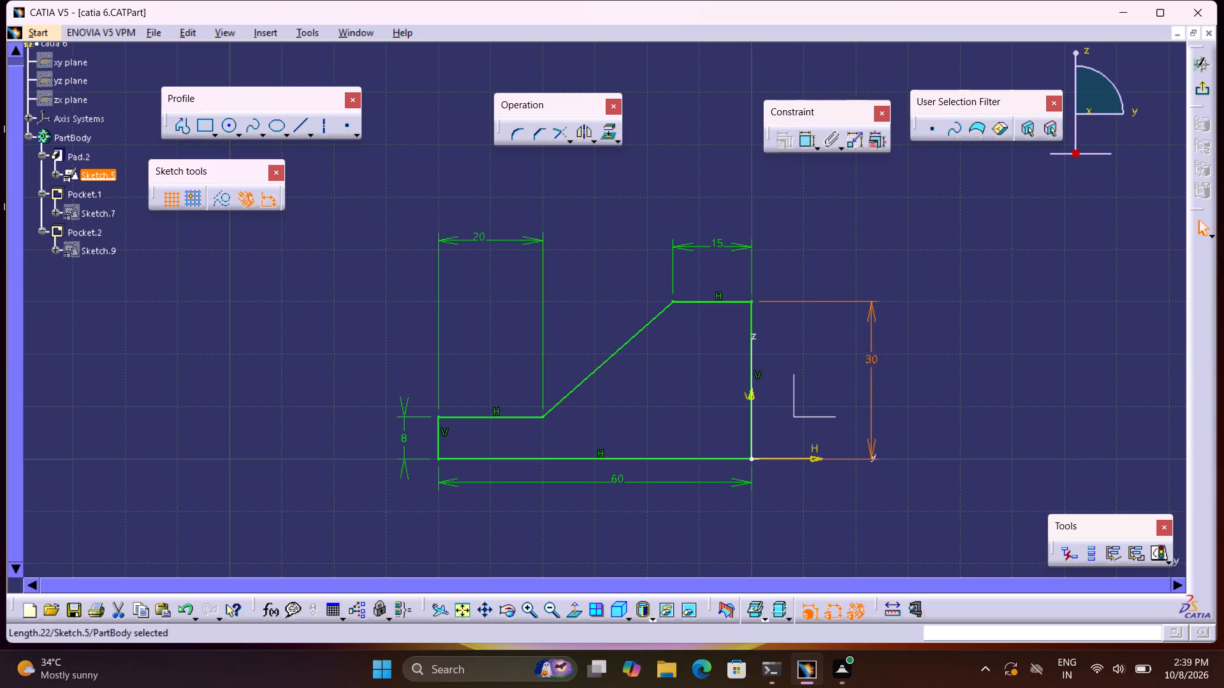
{"action": "left_click_drag", "start_coordinate": [866, 375], "coordinate": [848, 375]}
{"action": "left_click_drag", "start_coordinate": [404, 424], "coordinate": [403, 422]}
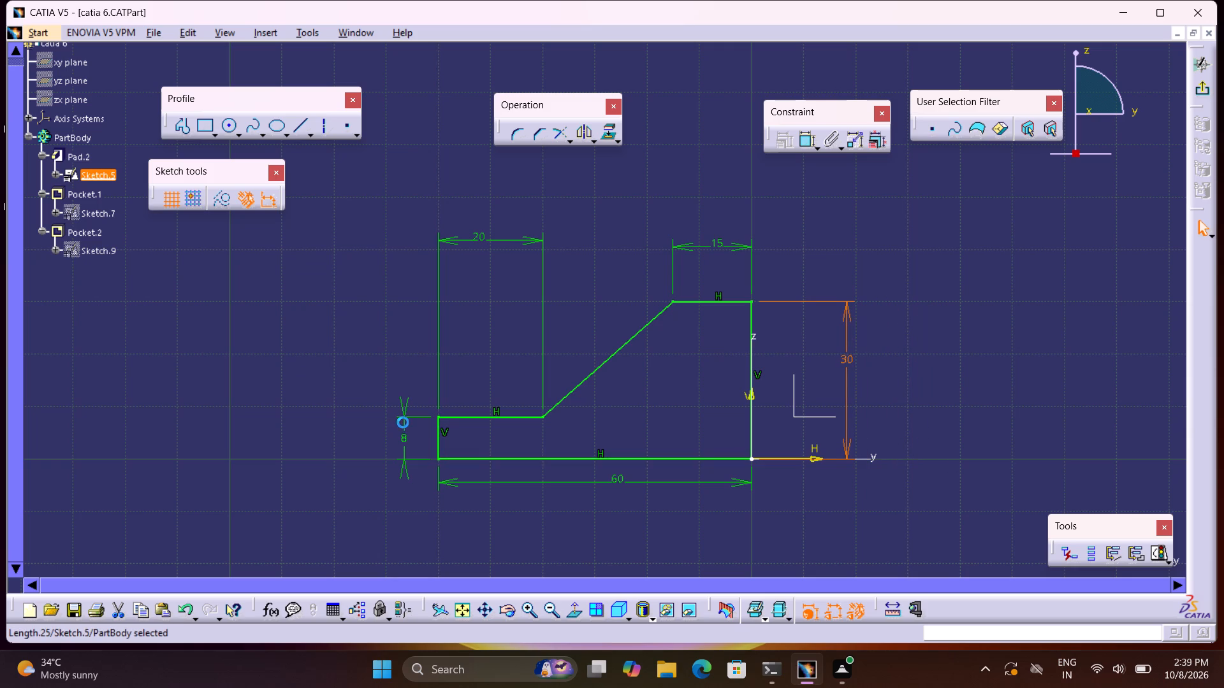
{"action": "left_click_drag", "start_coordinate": [403, 422], "coordinate": [340, 429]}
Move the profile's overall 60 dimension above the profile, level with the 15 dimension.
{"action": "left_click_drag", "start_coordinate": [555, 480], "coordinate": [565, 440]}
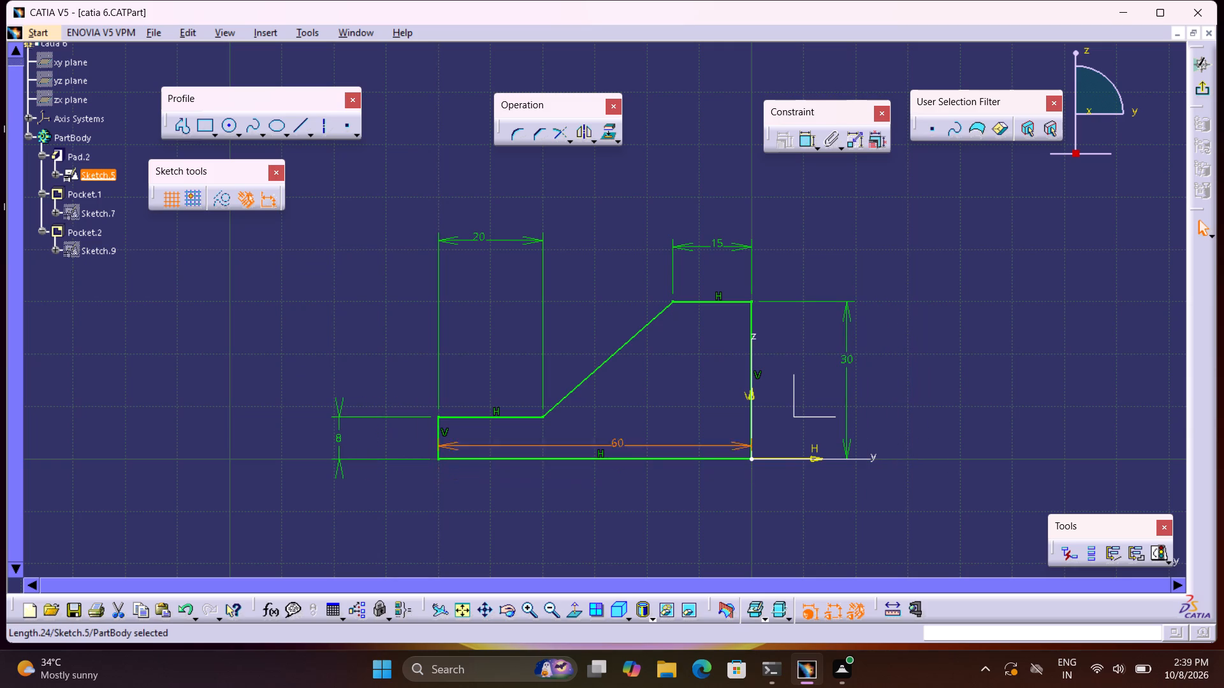
{"action": "left_click_drag", "start_coordinate": [565, 440], "coordinate": [576, 400]}
{"action": "left_click_drag", "start_coordinate": [606, 279], "coordinate": [613, 216]}
{"action": "left_click_drag", "start_coordinate": [613, 395], "coordinate": [613, 394]}
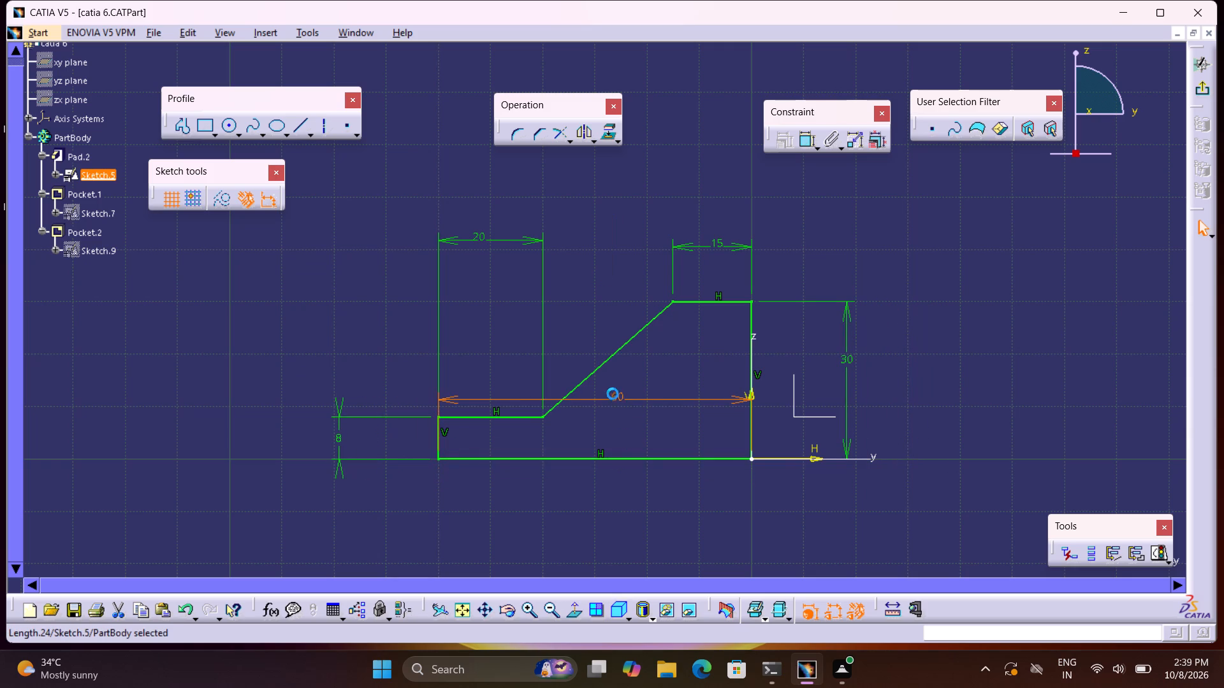
{"action": "left_click_drag", "start_coordinate": [613, 394], "coordinate": [659, 466]}
{"action": "left_click_drag", "start_coordinate": [659, 466], "coordinate": [646, 554]}
{"action": "left_click_drag", "start_coordinate": [652, 398], "coordinate": [627, 503]}
{"action": "left_click_drag", "start_coordinate": [627, 503], "coordinate": [624, 541]}
{"action": "left_click_drag", "start_coordinate": [674, 399], "coordinate": [708, 545]}
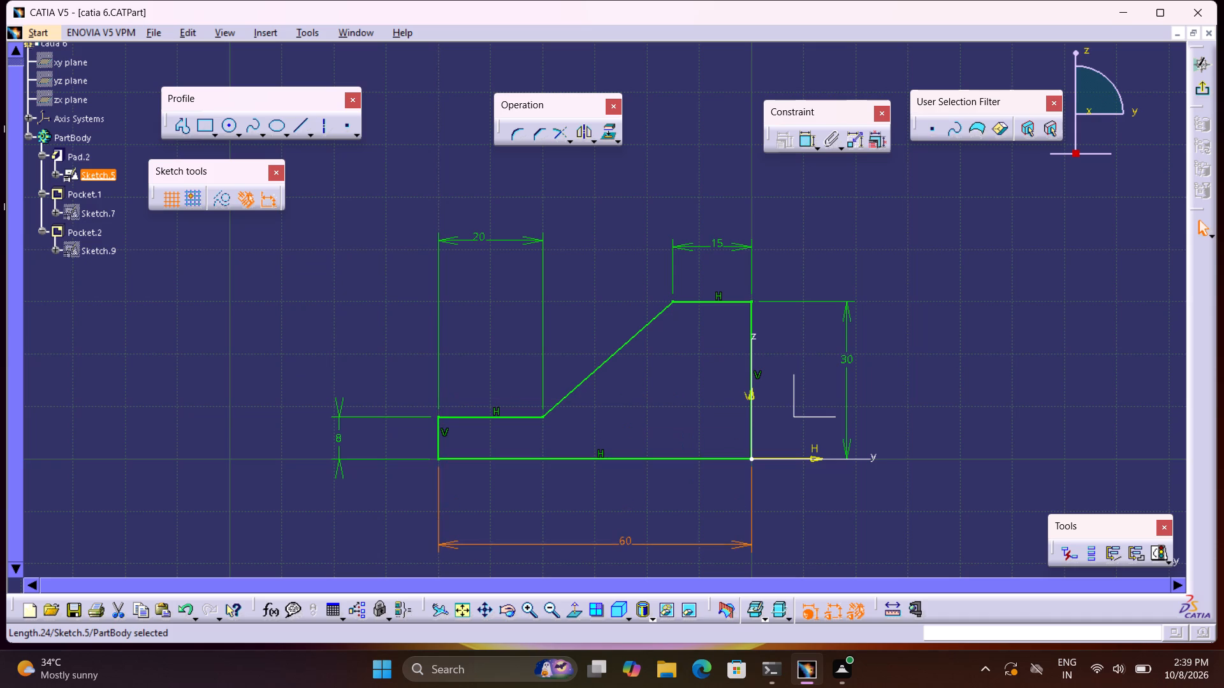
{"action": "left_click_drag", "start_coordinate": [708, 545], "coordinate": [639, 250]}
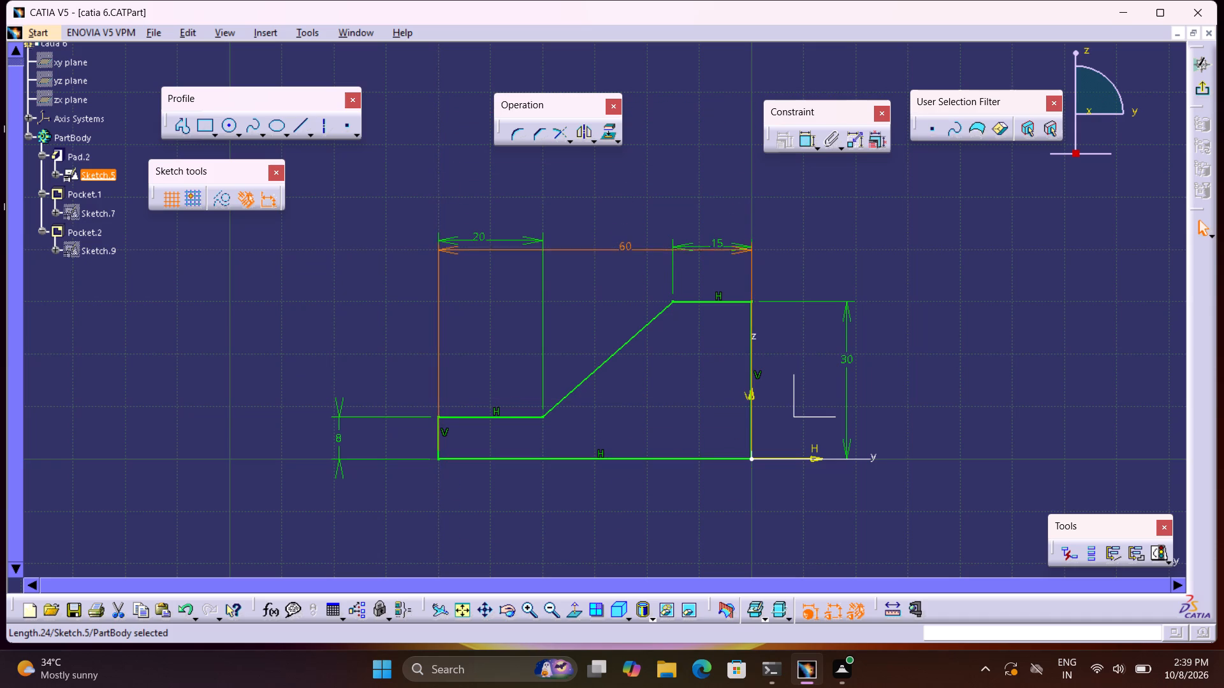
{"action": "left_click_drag", "start_coordinate": [639, 250], "coordinate": [637, 248]}
Align the 20 and 15 dimensions with the 60 dimension in one row above the profile and adjust their text positions.
{"action": "left_click_drag", "start_coordinate": [500, 238], "coordinate": [519, 248]}
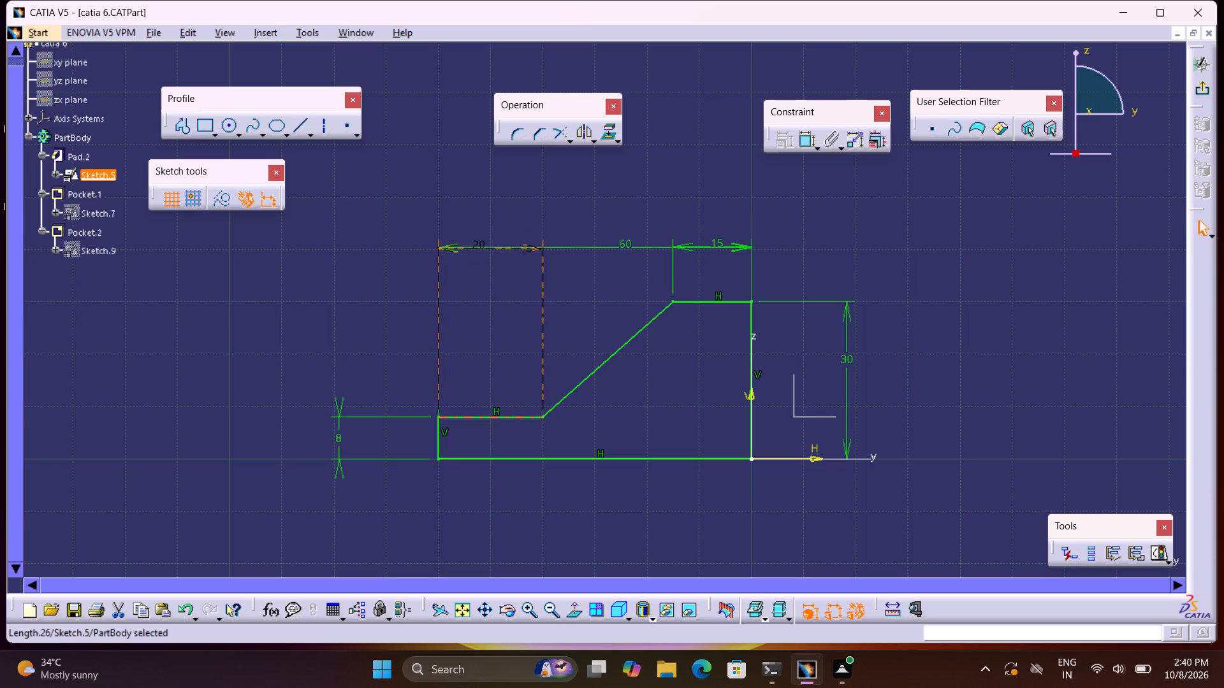
{"action": "left_click_drag", "start_coordinate": [481, 244], "coordinate": [492, 250]}
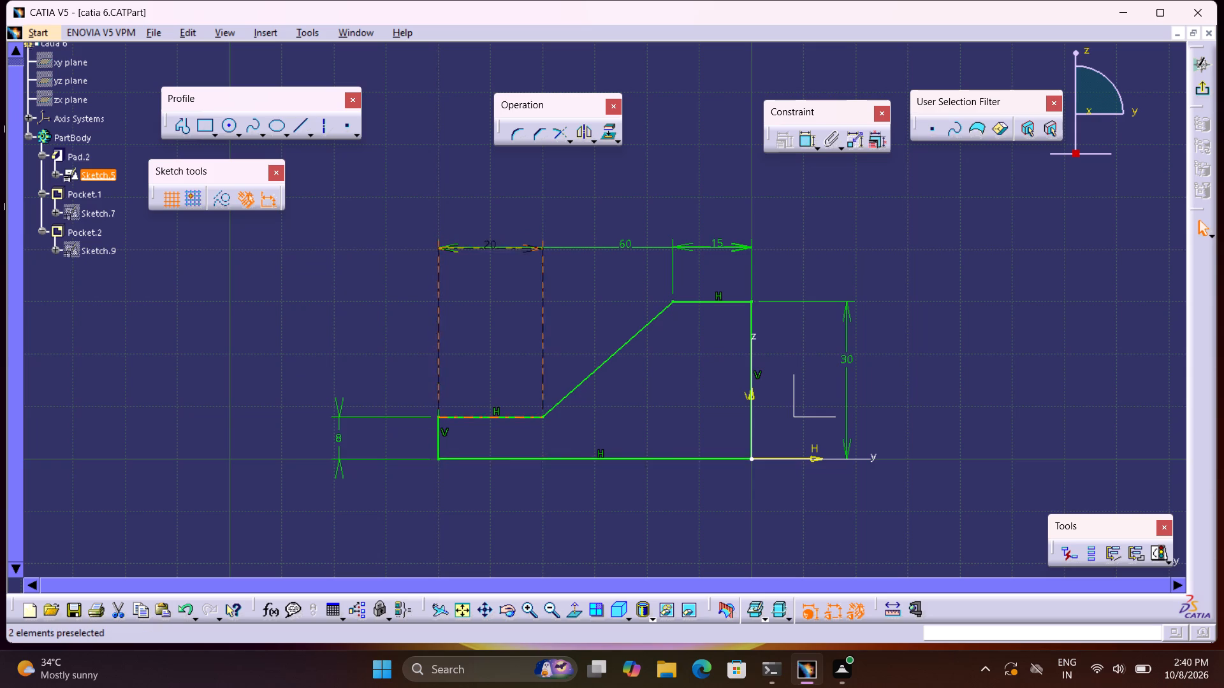
{"action": "left_click_drag", "start_coordinate": [716, 244], "coordinate": [703, 248]}
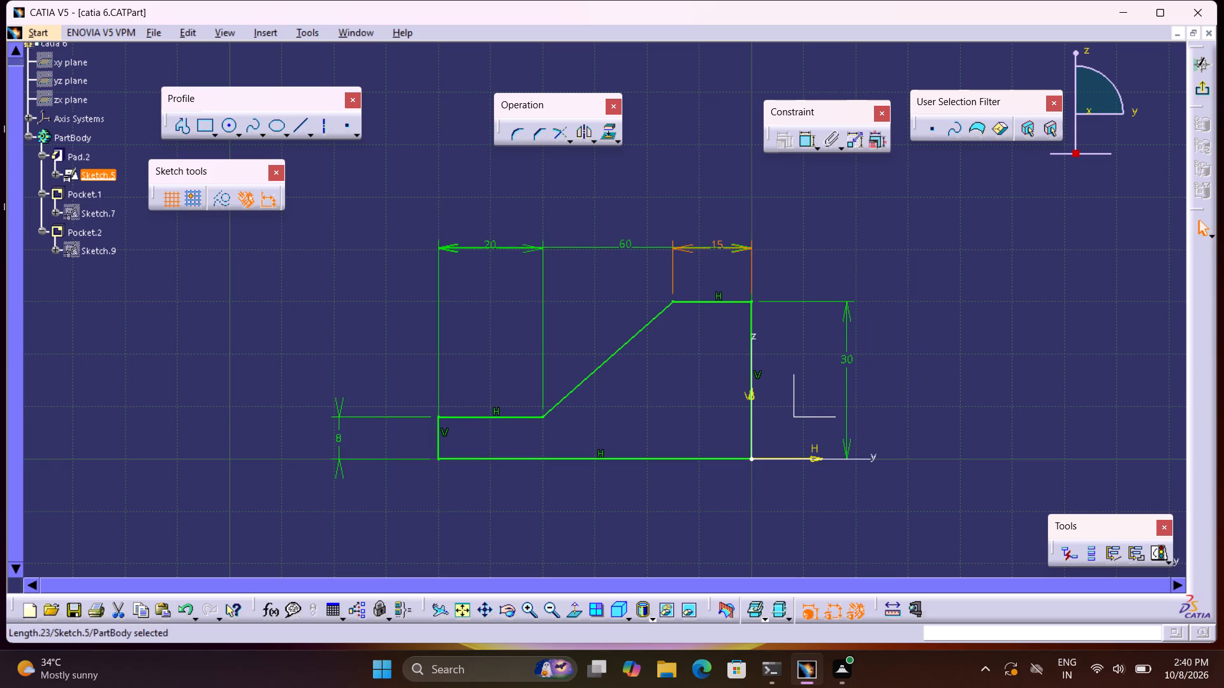
{"action": "left_click_drag", "start_coordinate": [703, 248], "coordinate": [702, 248]}
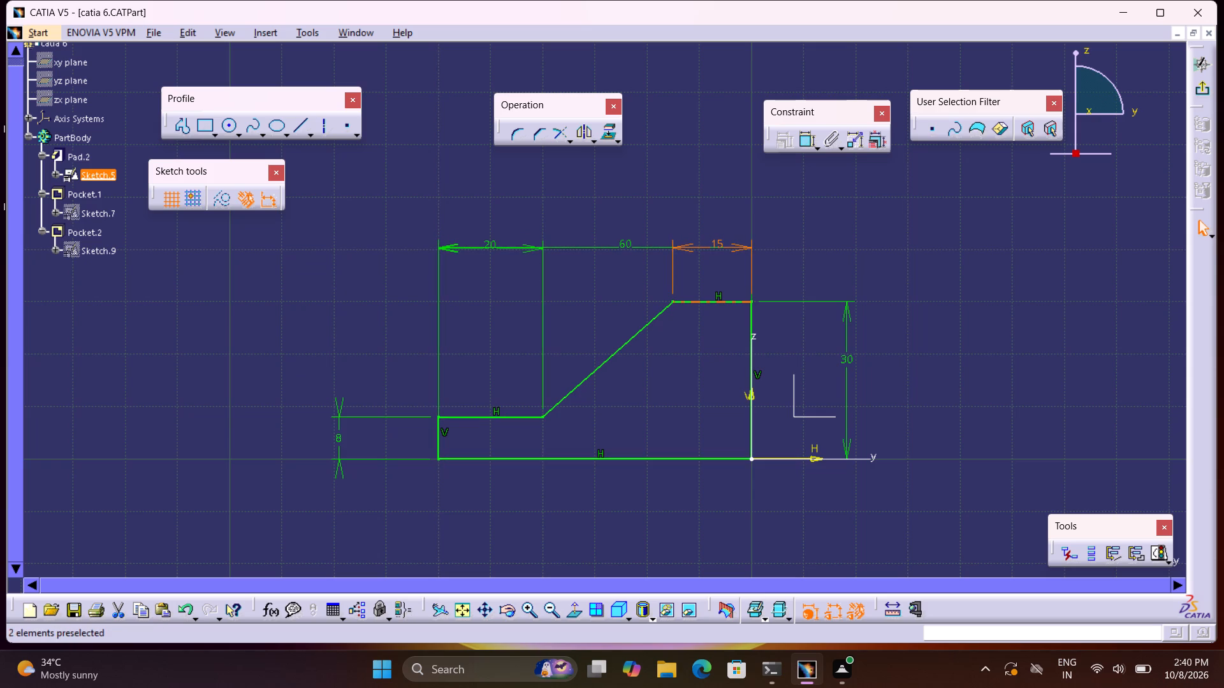
{"action": "left_click", "coordinate": [719, 240]}
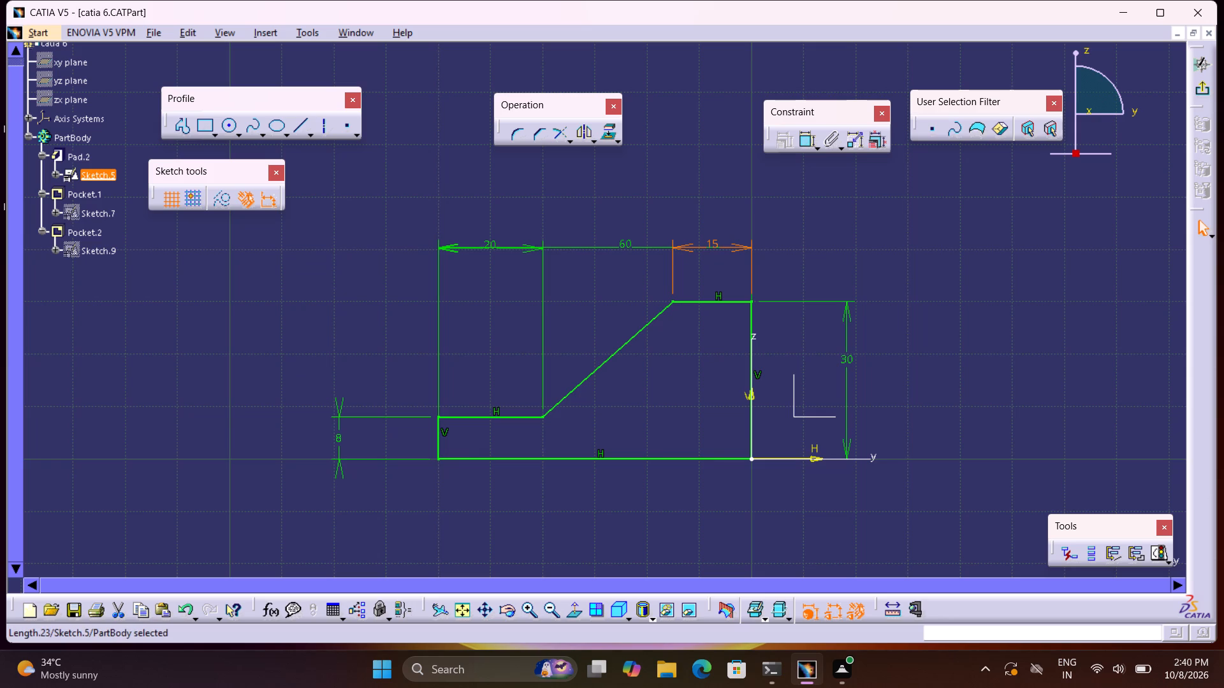
{"action": "left_click", "coordinate": [717, 491]}
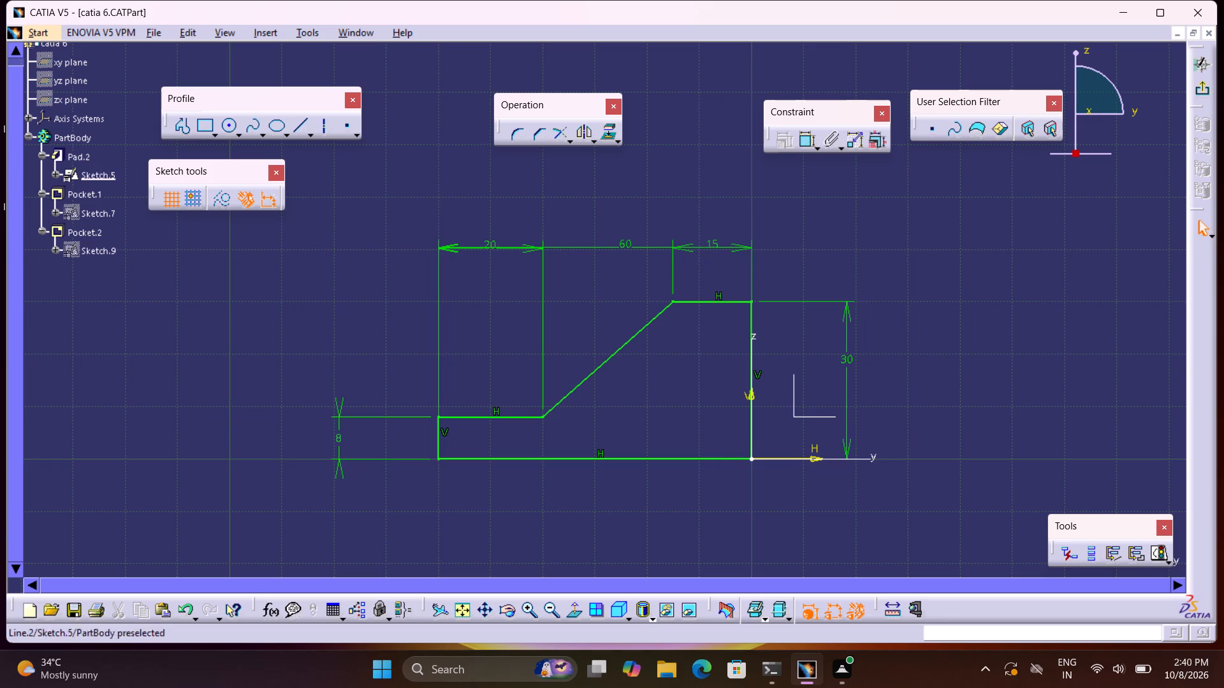
{"action": "left_click_drag", "start_coordinate": [672, 291], "coordinate": [680, 297]}
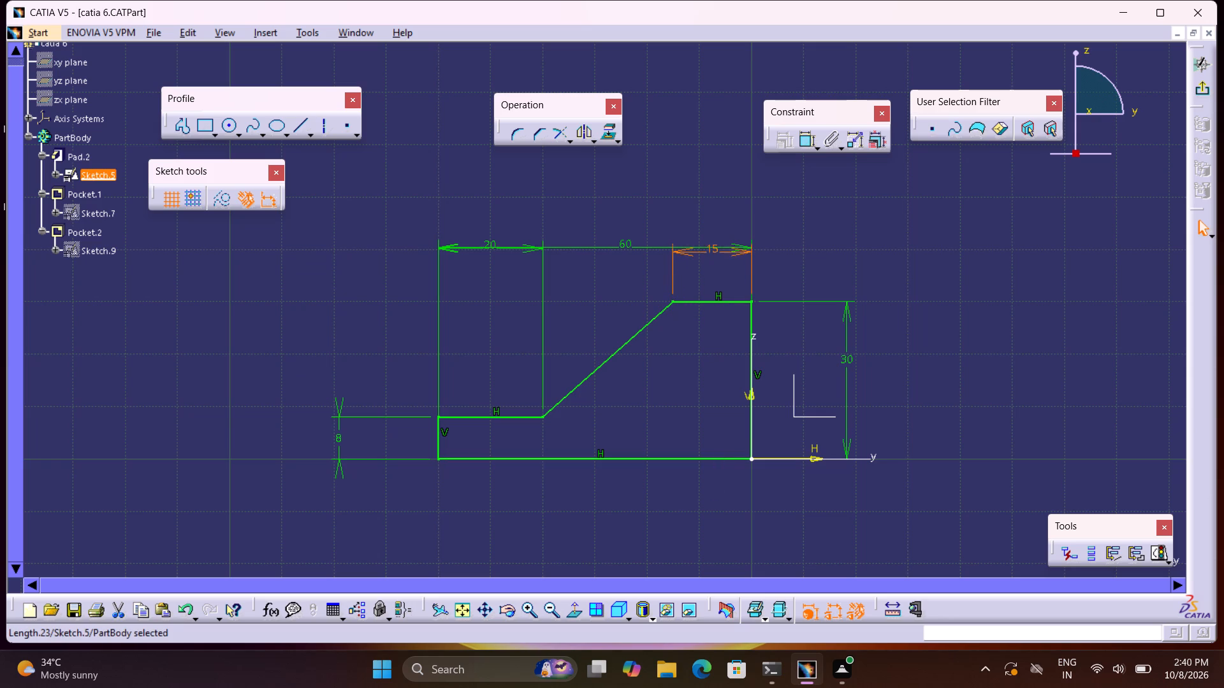
{"action": "left_click_drag", "start_coordinate": [680, 297], "coordinate": [678, 294]}
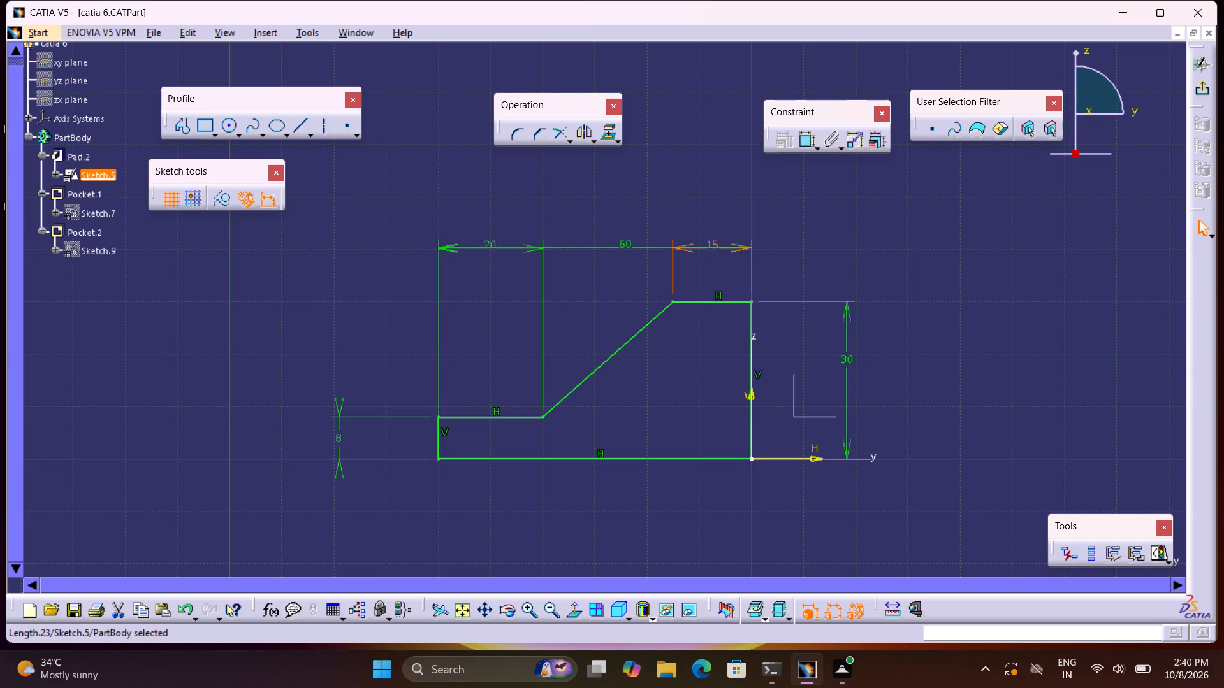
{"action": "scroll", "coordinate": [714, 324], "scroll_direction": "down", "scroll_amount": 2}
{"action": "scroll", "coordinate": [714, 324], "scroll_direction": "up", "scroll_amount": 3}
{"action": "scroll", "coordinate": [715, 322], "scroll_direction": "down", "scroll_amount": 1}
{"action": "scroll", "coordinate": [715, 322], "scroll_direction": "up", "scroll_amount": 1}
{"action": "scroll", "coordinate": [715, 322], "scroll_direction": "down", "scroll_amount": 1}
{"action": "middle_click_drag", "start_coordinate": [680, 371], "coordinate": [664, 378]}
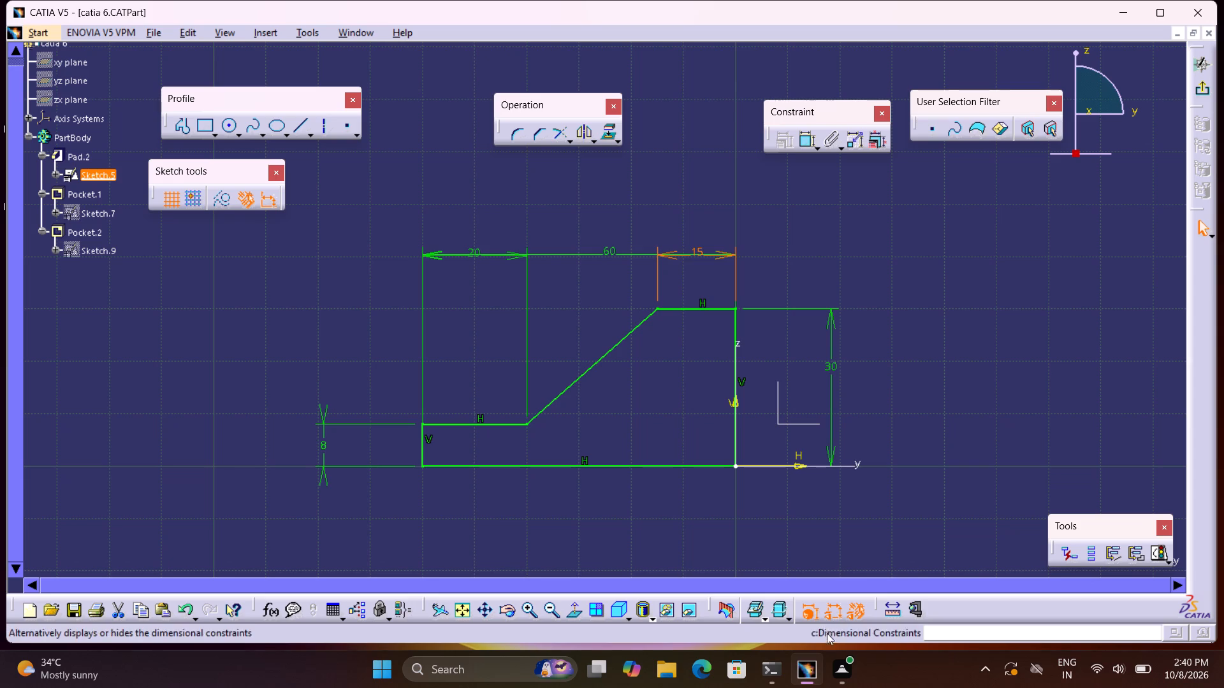
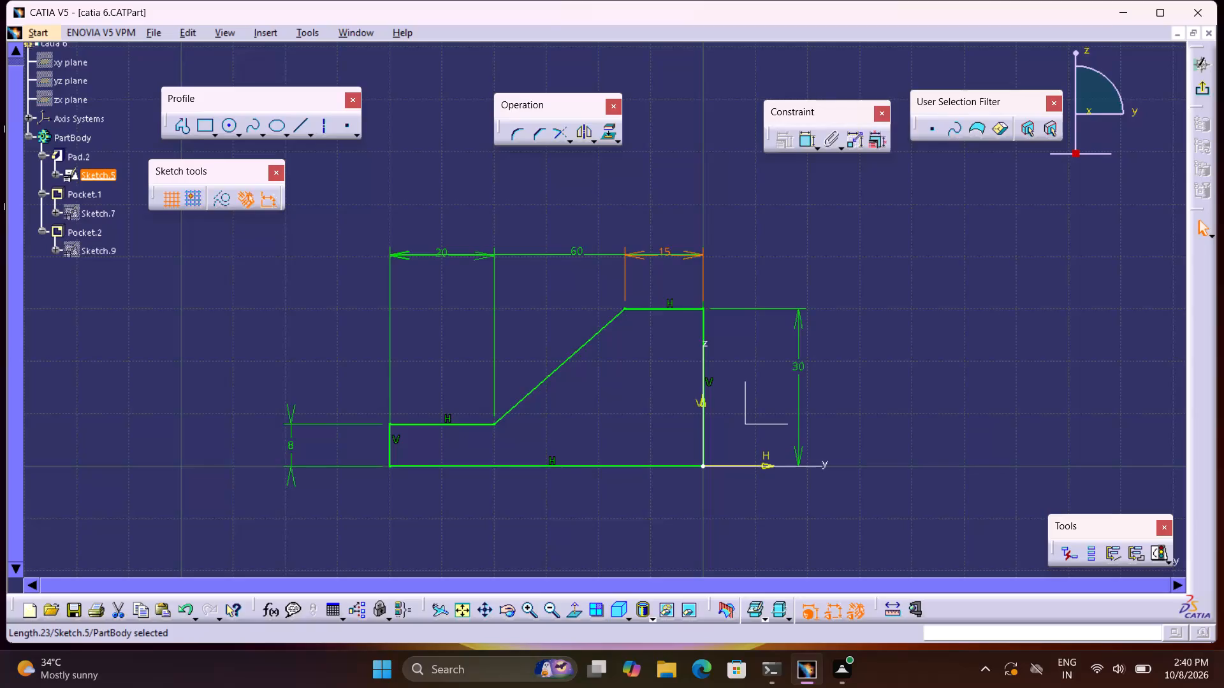
Open the definition of the profile's sloped line to check its end points, length and angle.
{"action": "middle_click_drag", "start_coordinate": [637, 428], "coordinate": [629, 441]}
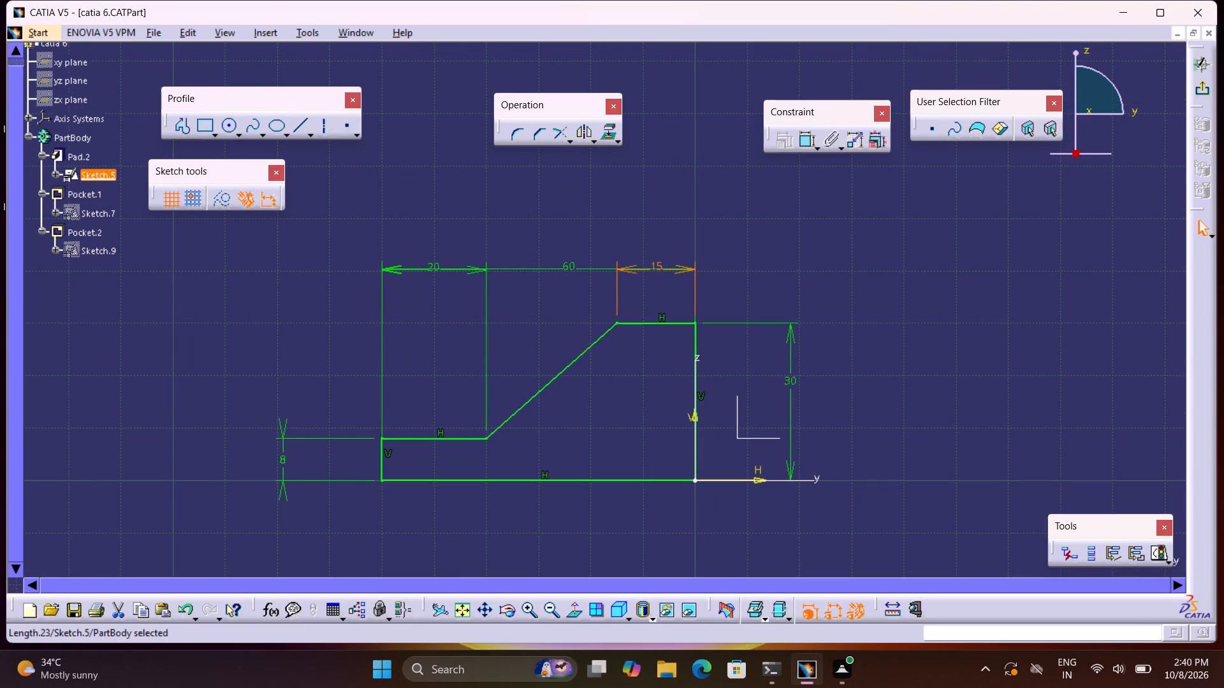
{"action": "triple_click", "coordinate": [628, 381]}
{"action": "triple_click", "coordinate": [628, 381]}
{"action": "double_click", "coordinate": [628, 381]}
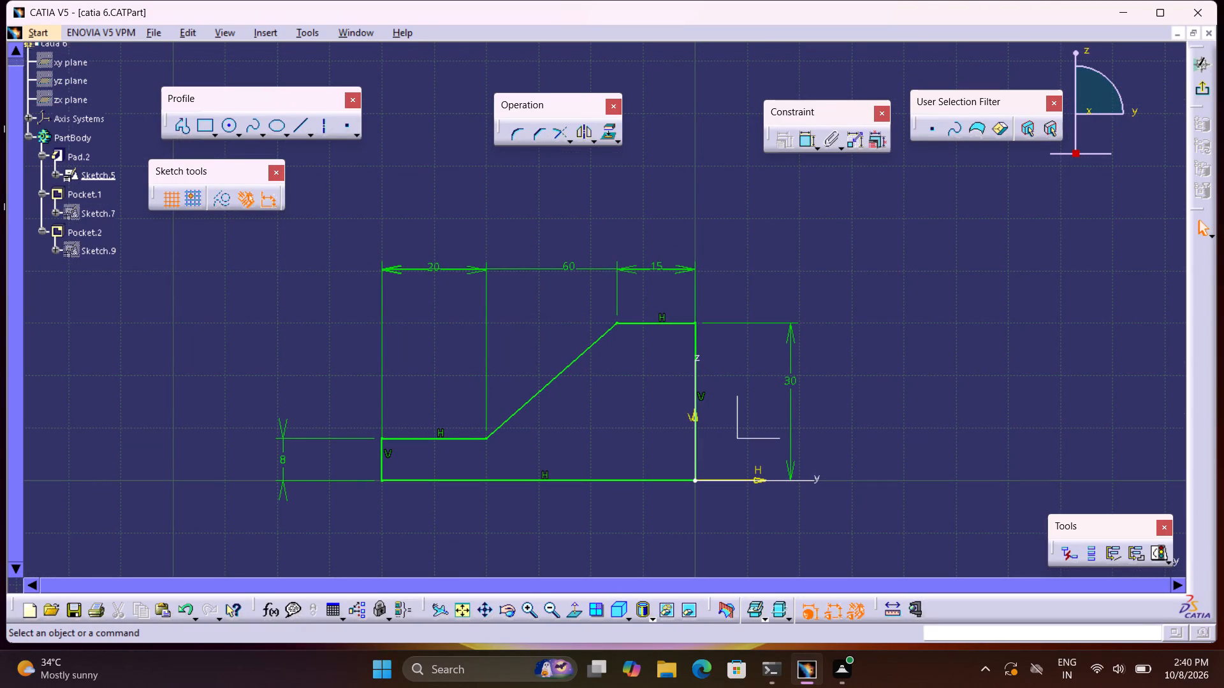
{"action": "double_click", "coordinate": [594, 347]}
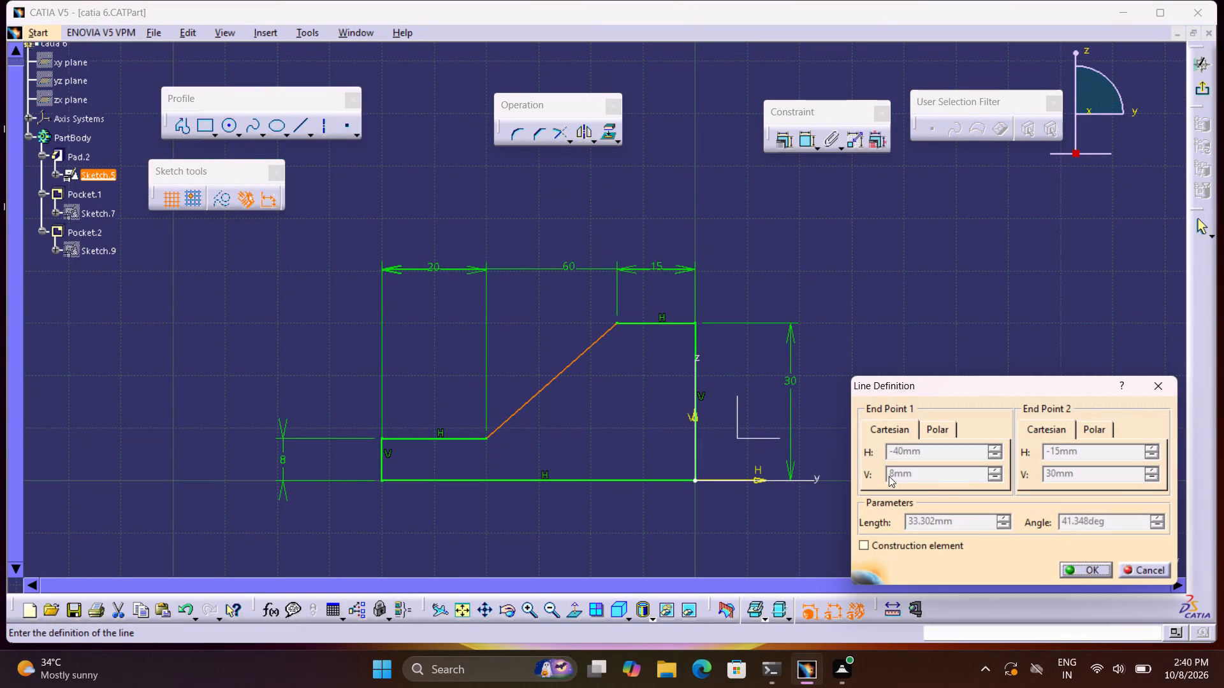
{"action": "left_click", "coordinate": [1142, 570]}
{"action": "double_click", "coordinate": [836, 320]}
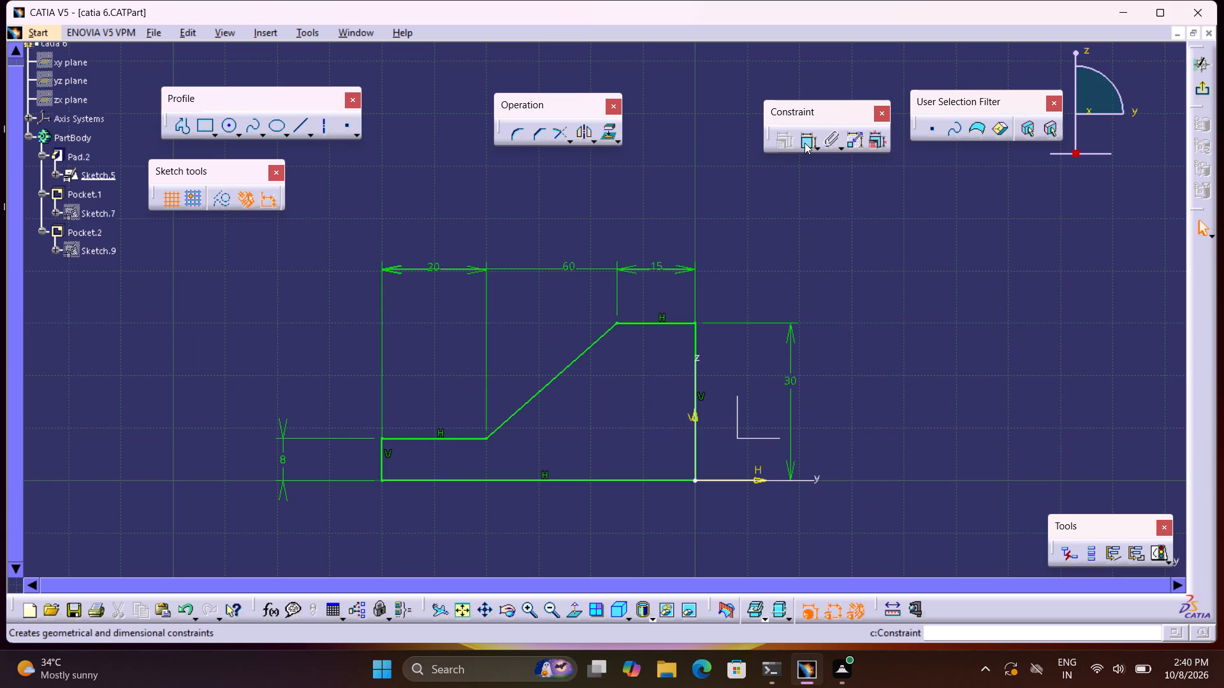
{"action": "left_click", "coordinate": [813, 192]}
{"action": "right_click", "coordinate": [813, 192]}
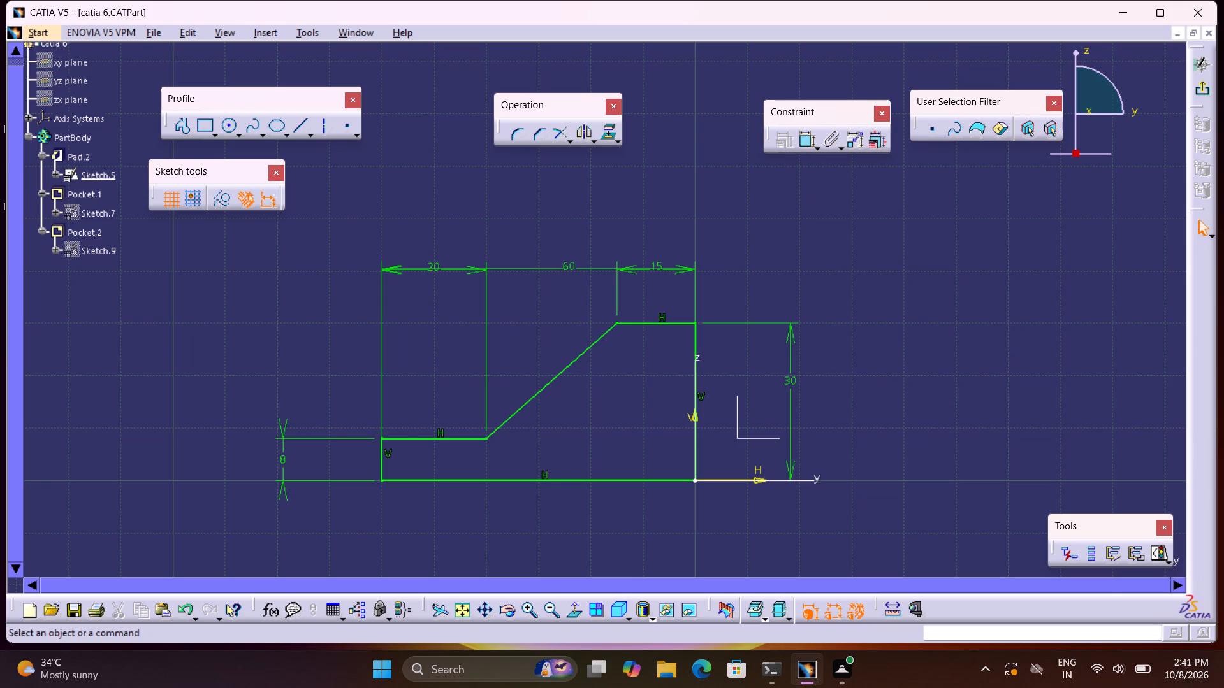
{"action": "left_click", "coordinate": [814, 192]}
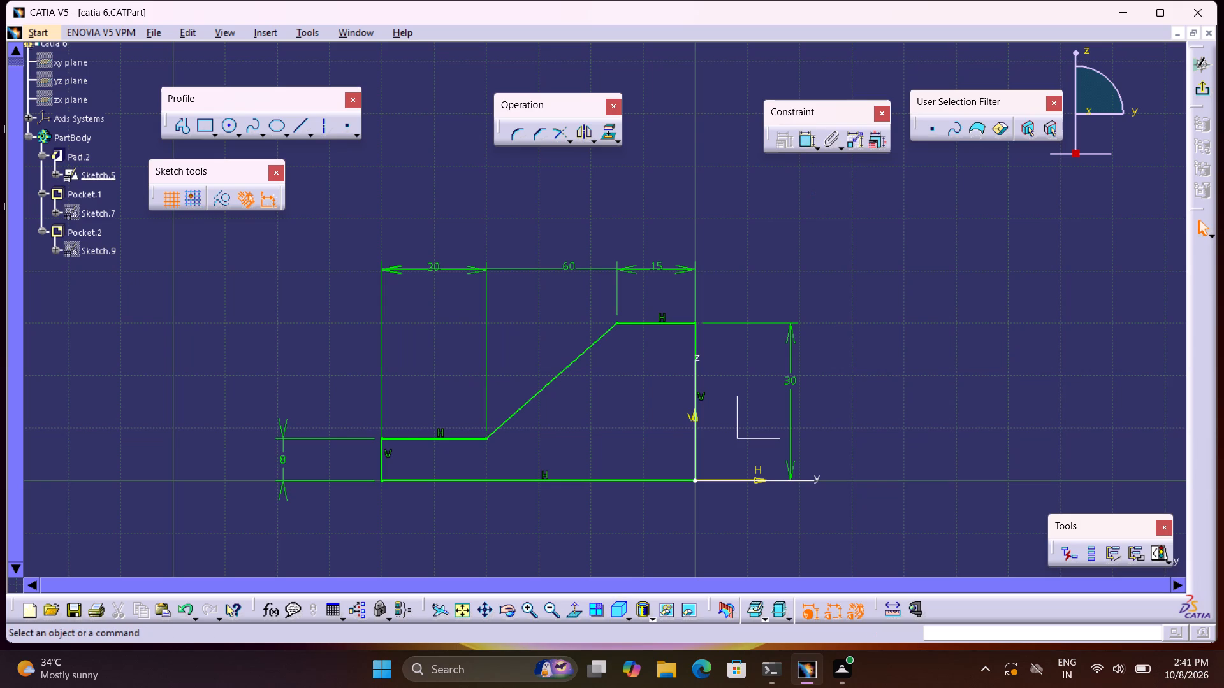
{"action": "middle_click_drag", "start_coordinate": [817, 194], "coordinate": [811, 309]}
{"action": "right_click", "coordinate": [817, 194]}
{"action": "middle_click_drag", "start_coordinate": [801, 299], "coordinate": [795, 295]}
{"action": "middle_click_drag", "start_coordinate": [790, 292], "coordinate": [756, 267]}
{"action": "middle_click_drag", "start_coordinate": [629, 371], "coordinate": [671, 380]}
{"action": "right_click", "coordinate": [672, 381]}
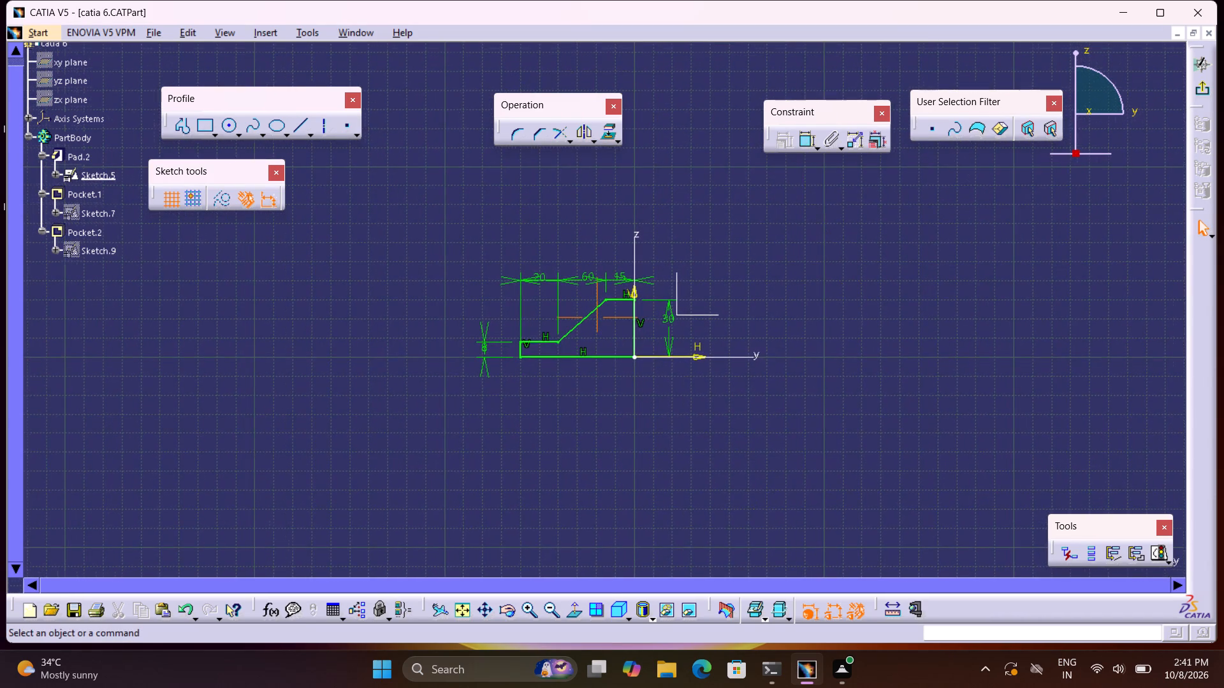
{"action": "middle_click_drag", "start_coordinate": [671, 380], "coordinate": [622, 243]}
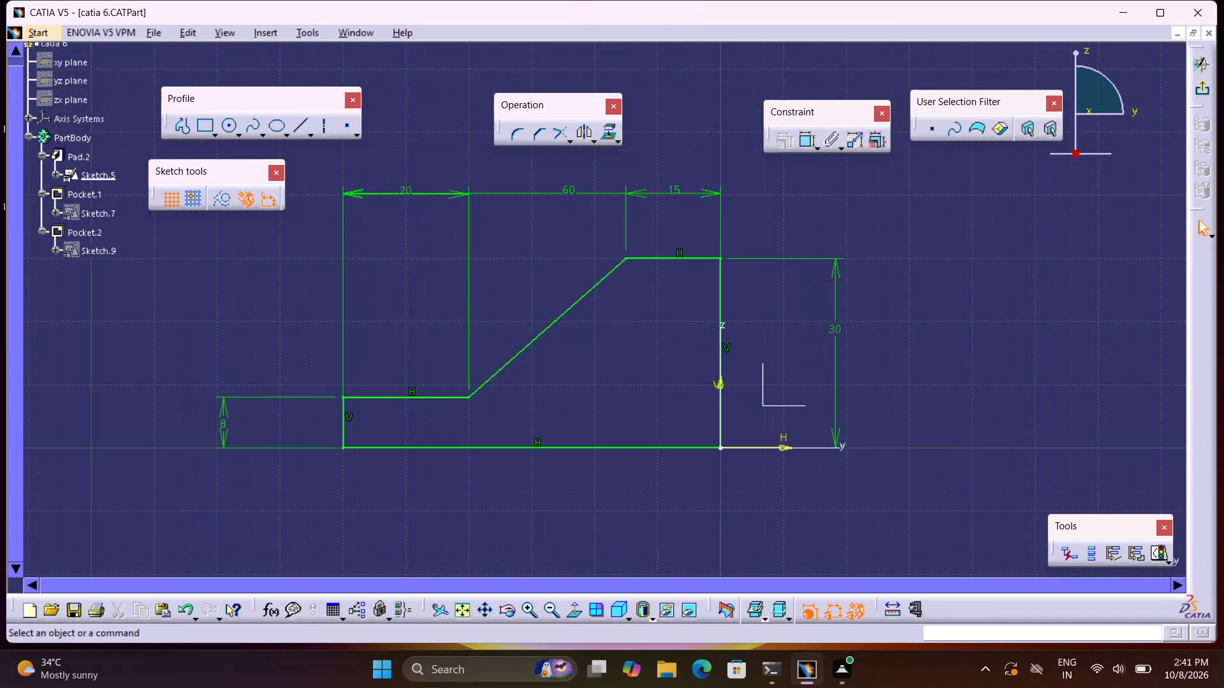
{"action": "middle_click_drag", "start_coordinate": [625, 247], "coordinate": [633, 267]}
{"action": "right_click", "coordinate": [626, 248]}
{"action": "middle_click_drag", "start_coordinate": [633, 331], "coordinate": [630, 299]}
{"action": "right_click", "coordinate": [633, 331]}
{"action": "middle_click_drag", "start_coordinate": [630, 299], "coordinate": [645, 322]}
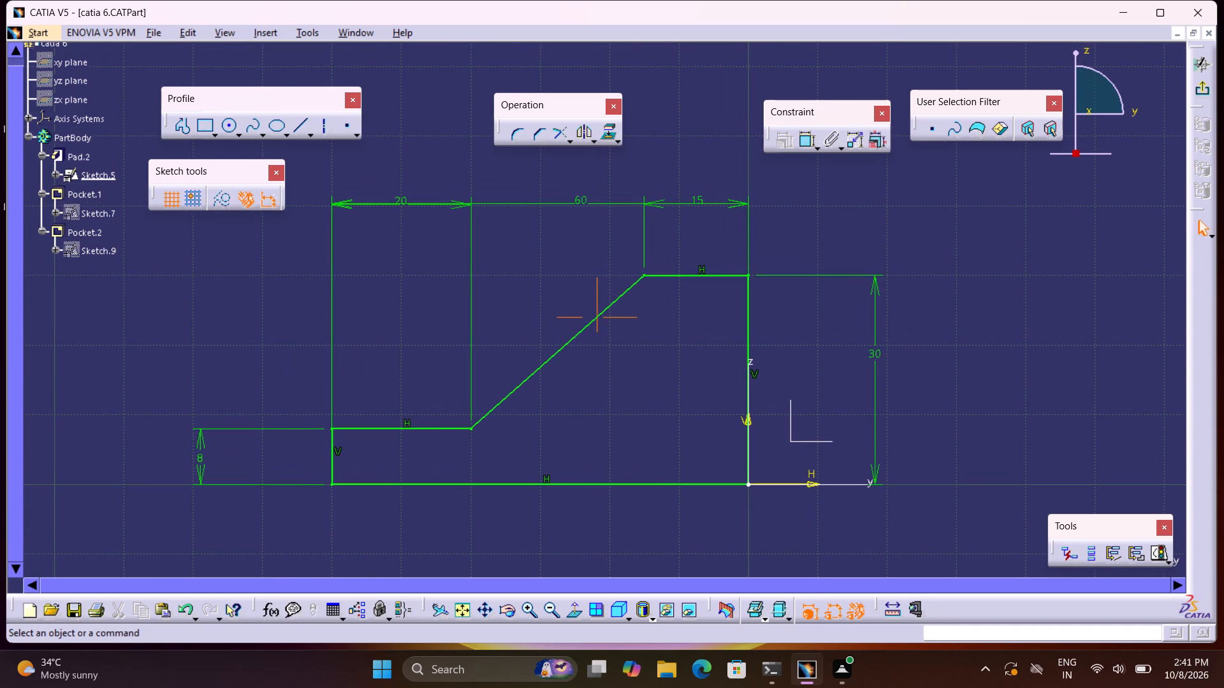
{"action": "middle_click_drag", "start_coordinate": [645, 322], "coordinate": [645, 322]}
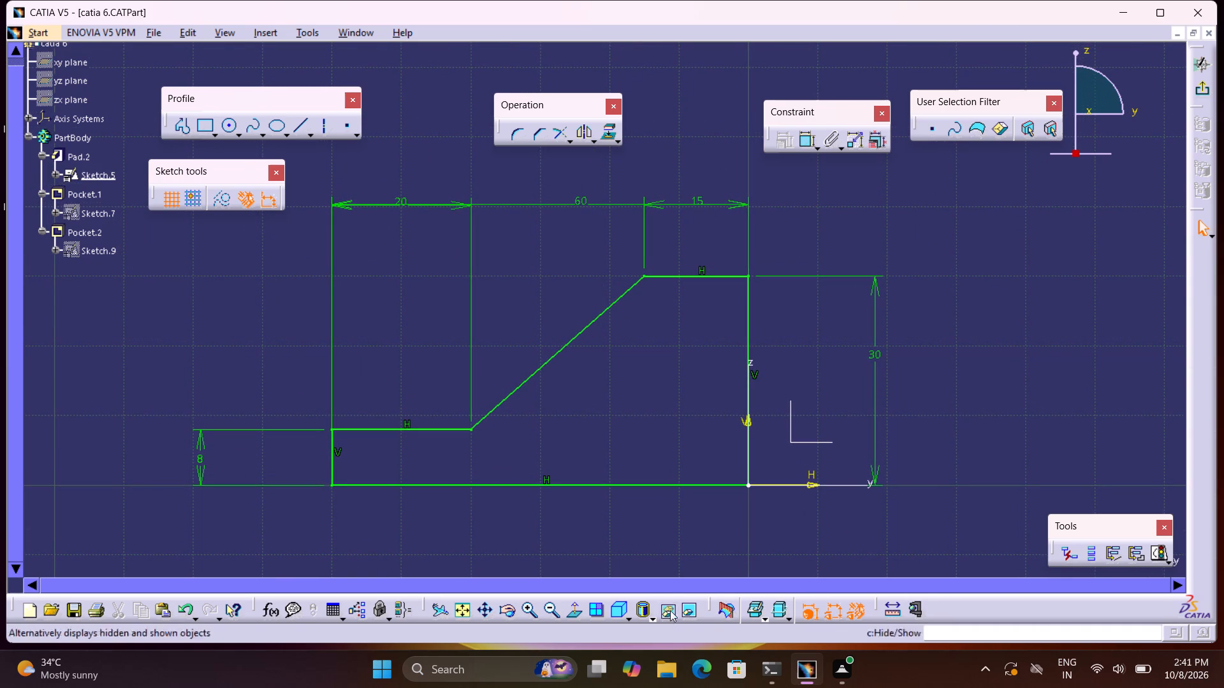
Check the hidden objects in the no-show space and return to the visible space of the sketch.
{"action": "left_click", "coordinate": [685, 622]}
{"action": "left_click", "coordinate": [685, 617]}
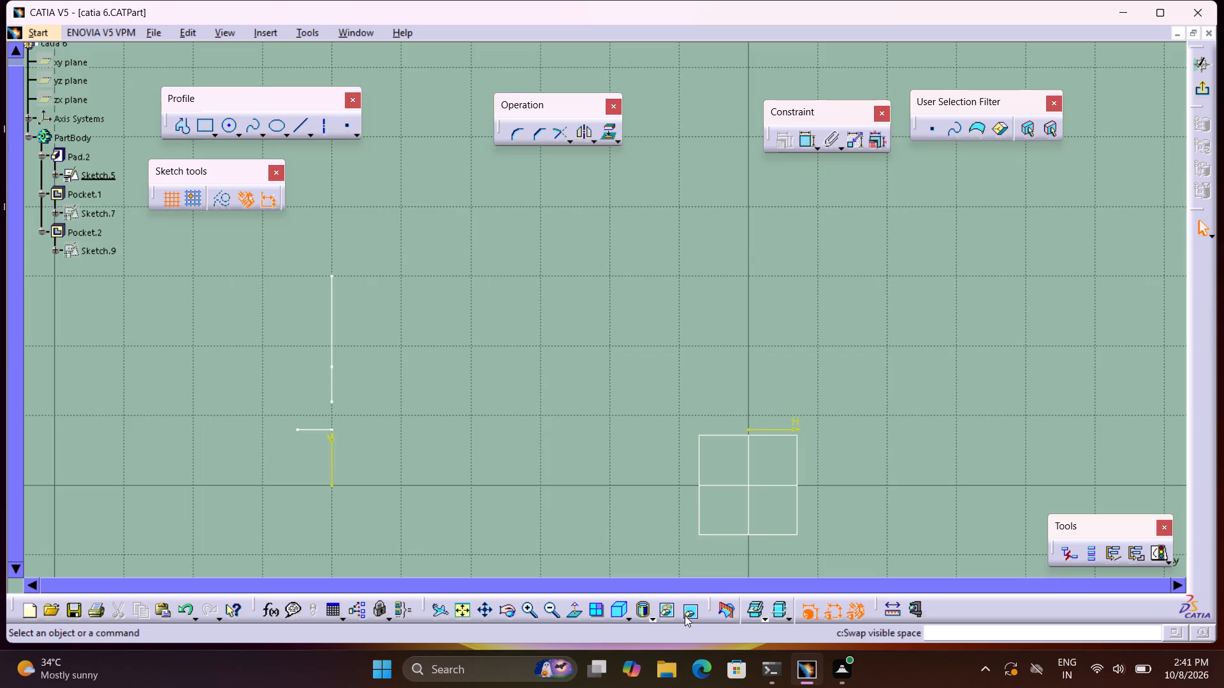
{"action": "left_click", "coordinate": [685, 615]}
{"action": "left_click", "coordinate": [673, 612]}
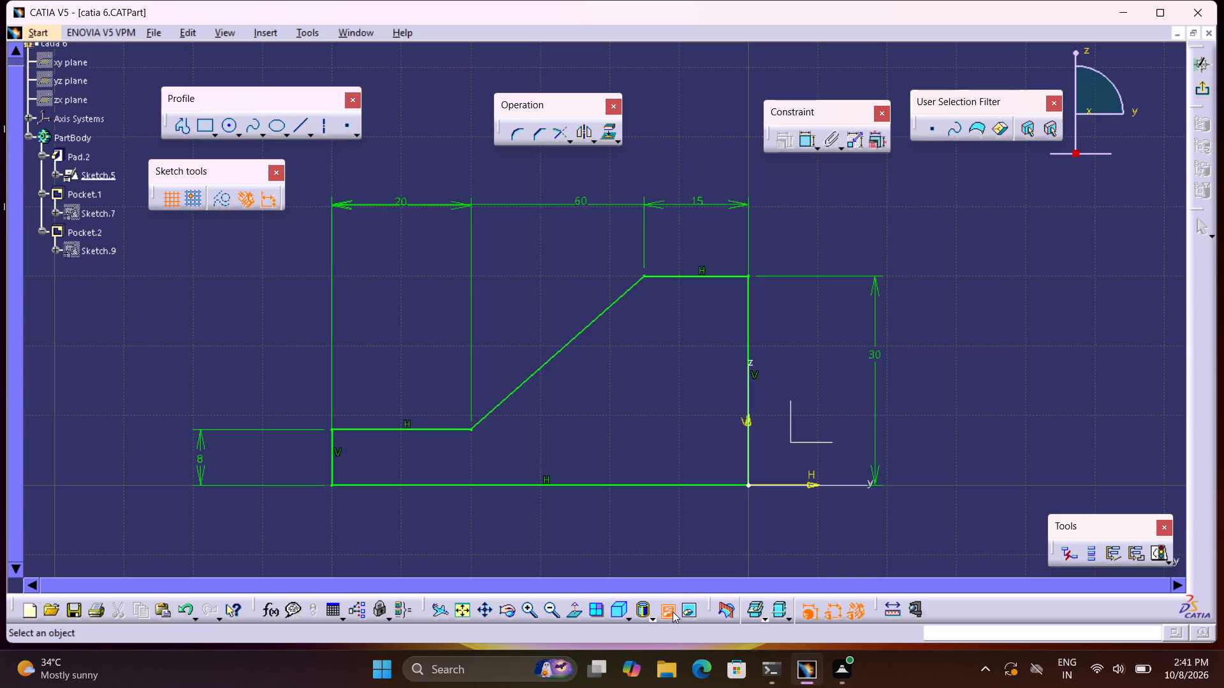
{"action": "left_click", "coordinate": [673, 612]}
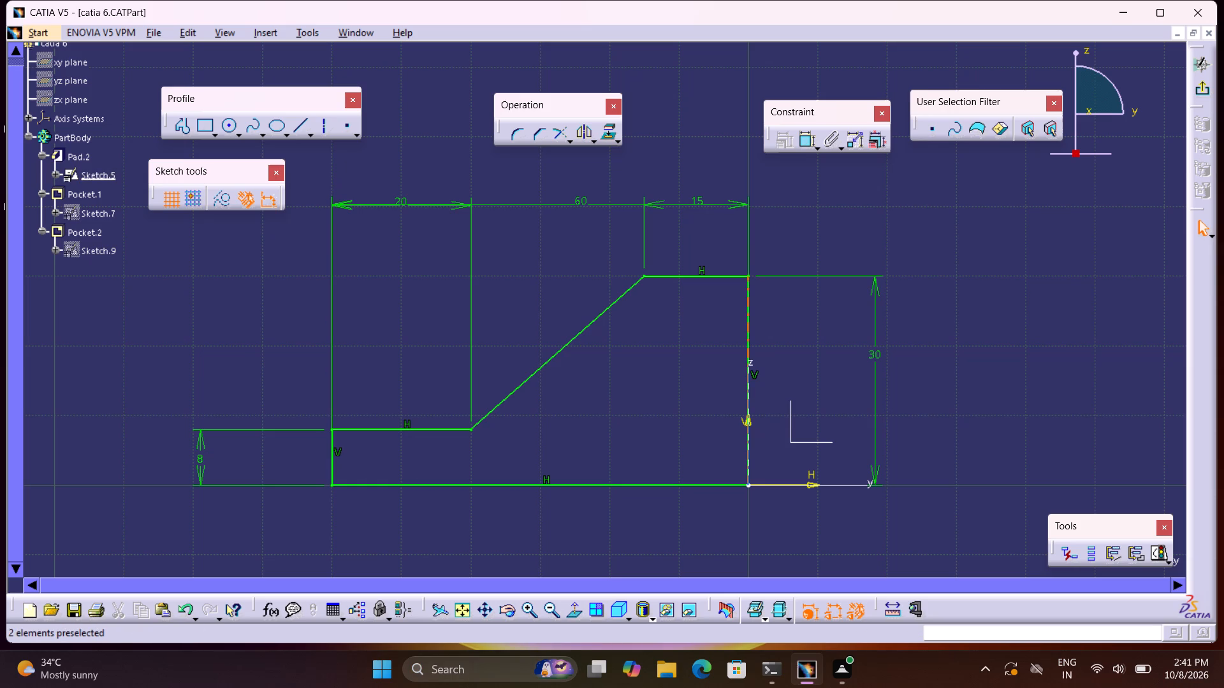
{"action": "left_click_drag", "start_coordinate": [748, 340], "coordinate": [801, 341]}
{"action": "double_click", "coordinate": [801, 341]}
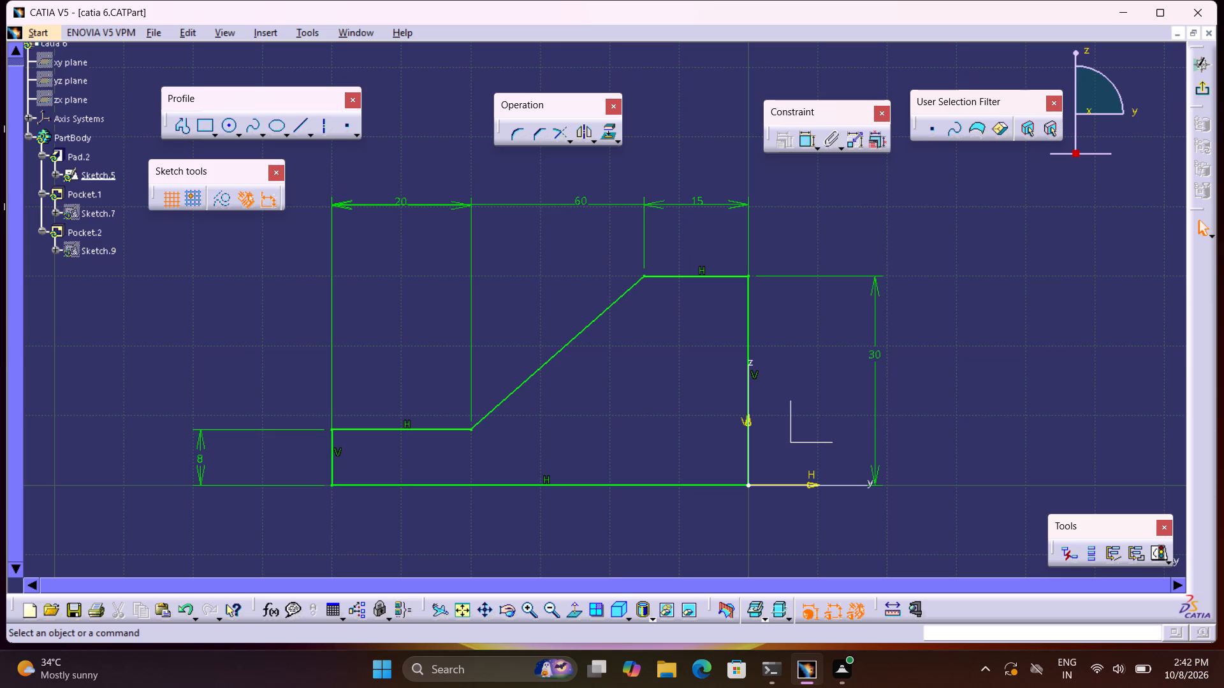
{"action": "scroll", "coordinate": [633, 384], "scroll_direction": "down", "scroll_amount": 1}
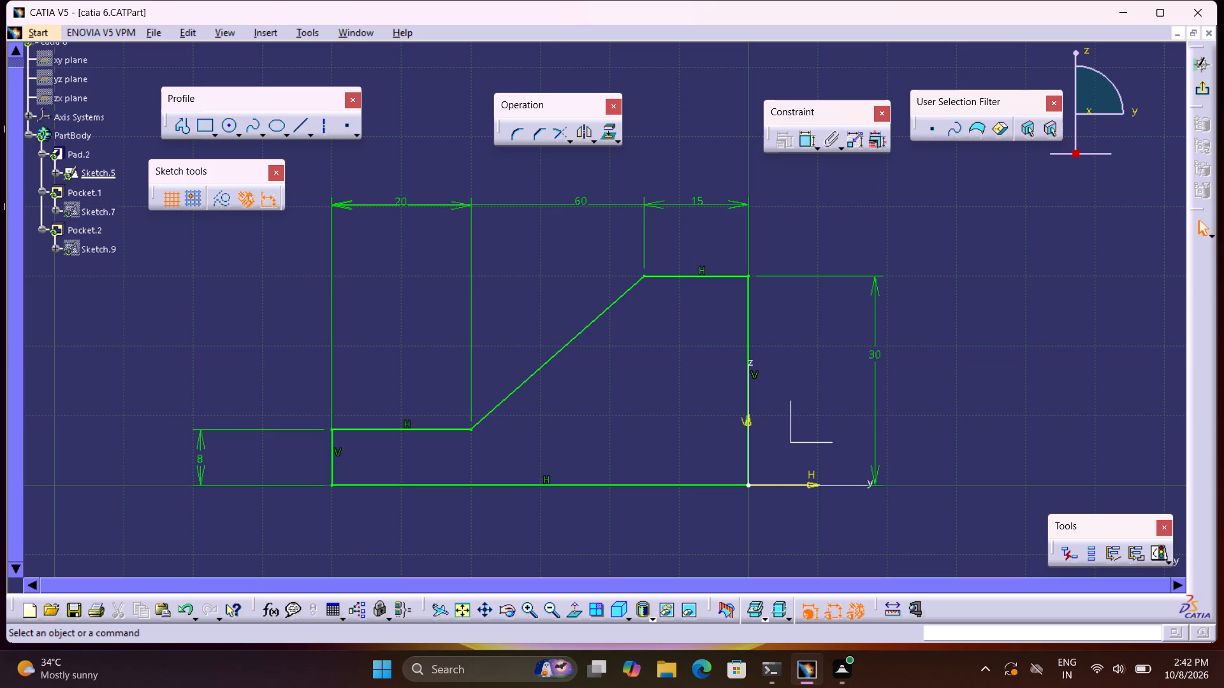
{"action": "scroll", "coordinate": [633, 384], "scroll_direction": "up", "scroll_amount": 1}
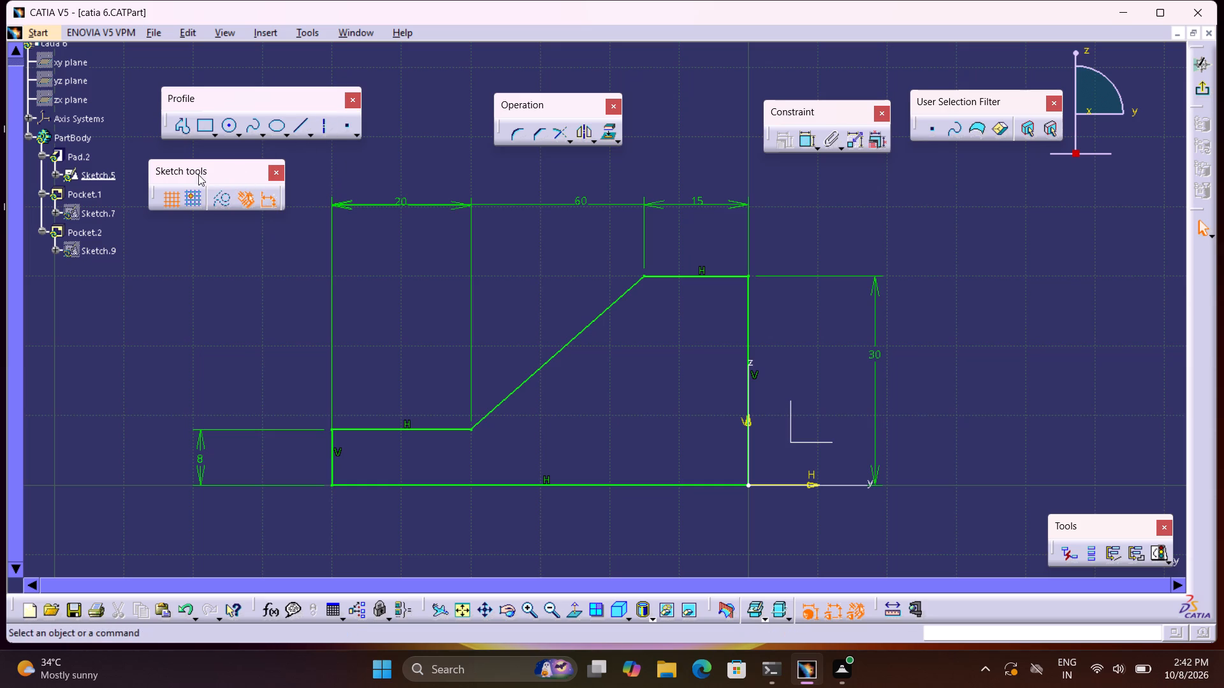
Open the definition of the 20 dimension above the profile, and exit Sketch.5 to the 3D part.
{"action": "double_click", "coordinate": [460, 197]}
{"action": "left_click_drag", "start_coordinate": [460, 197], "coordinate": [460, 208]}
{"action": "double_click", "coordinate": [460, 208]}
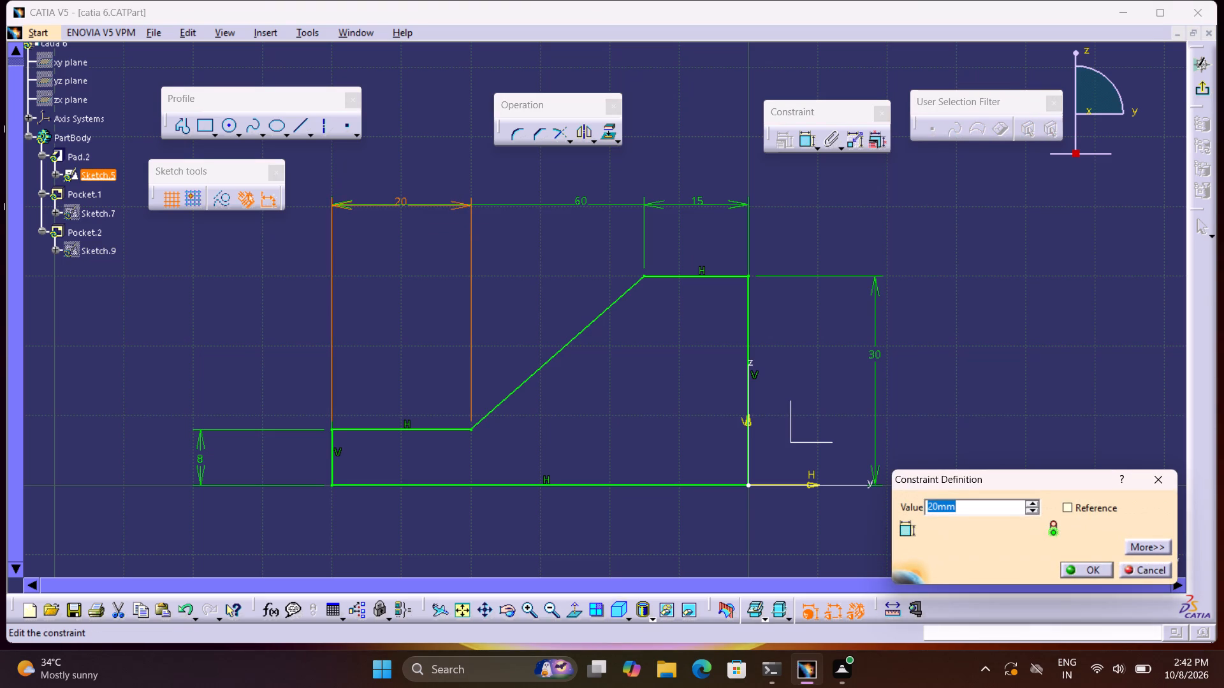
{"action": "left_click", "coordinate": [1198, 92]}
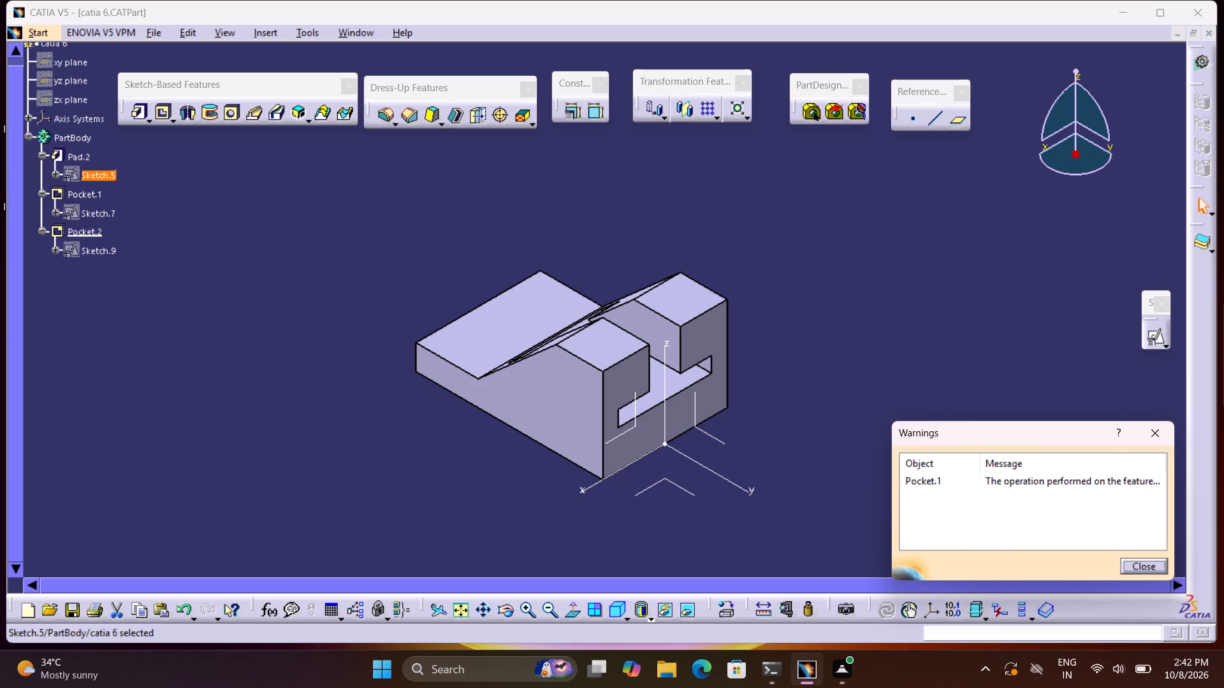
{"action": "left_click", "coordinate": [1156, 564]}
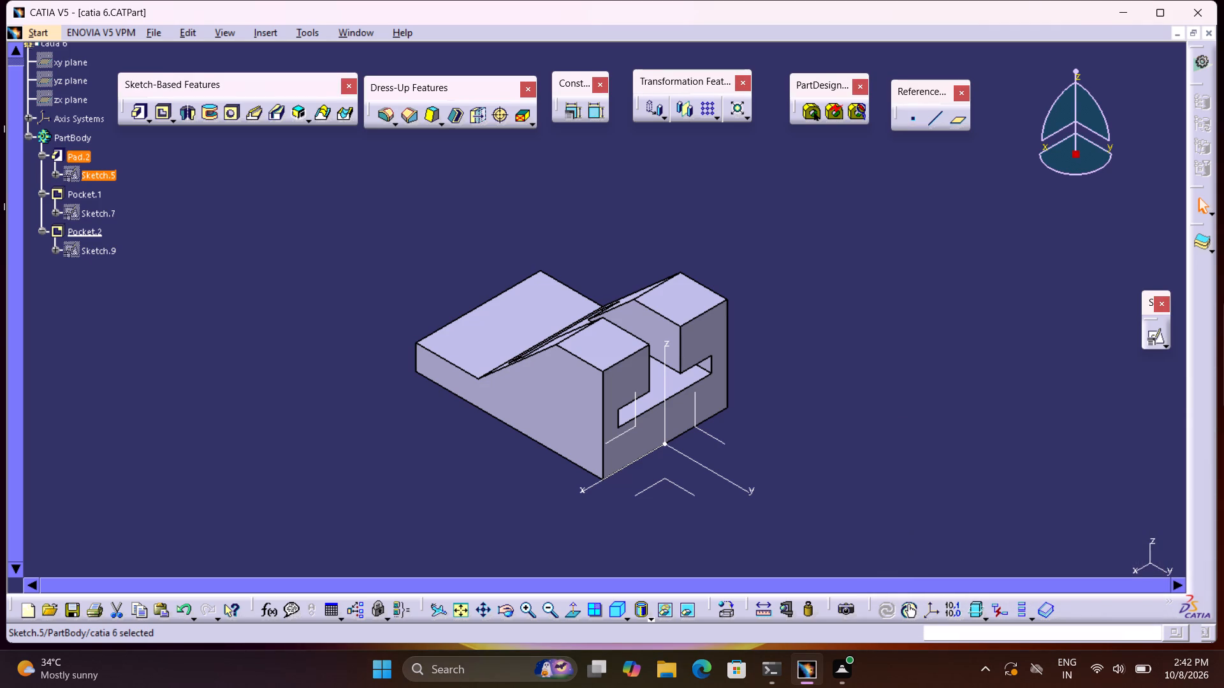
Examine pocket sketches Sketch.7 and Sketch.9, including the slot's outer 10 dimension in Sketch.9, and return to the part in isometric view.
{"action": "double_click", "coordinate": [99, 209]}
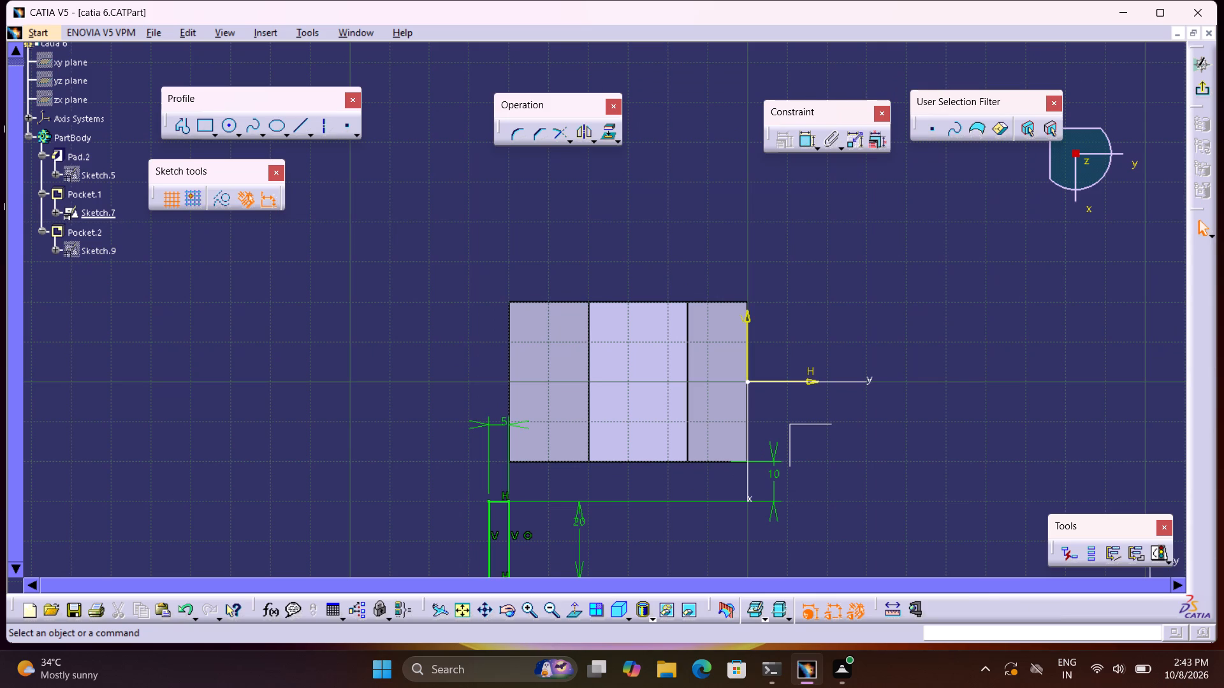
{"action": "double_click", "coordinate": [104, 250]}
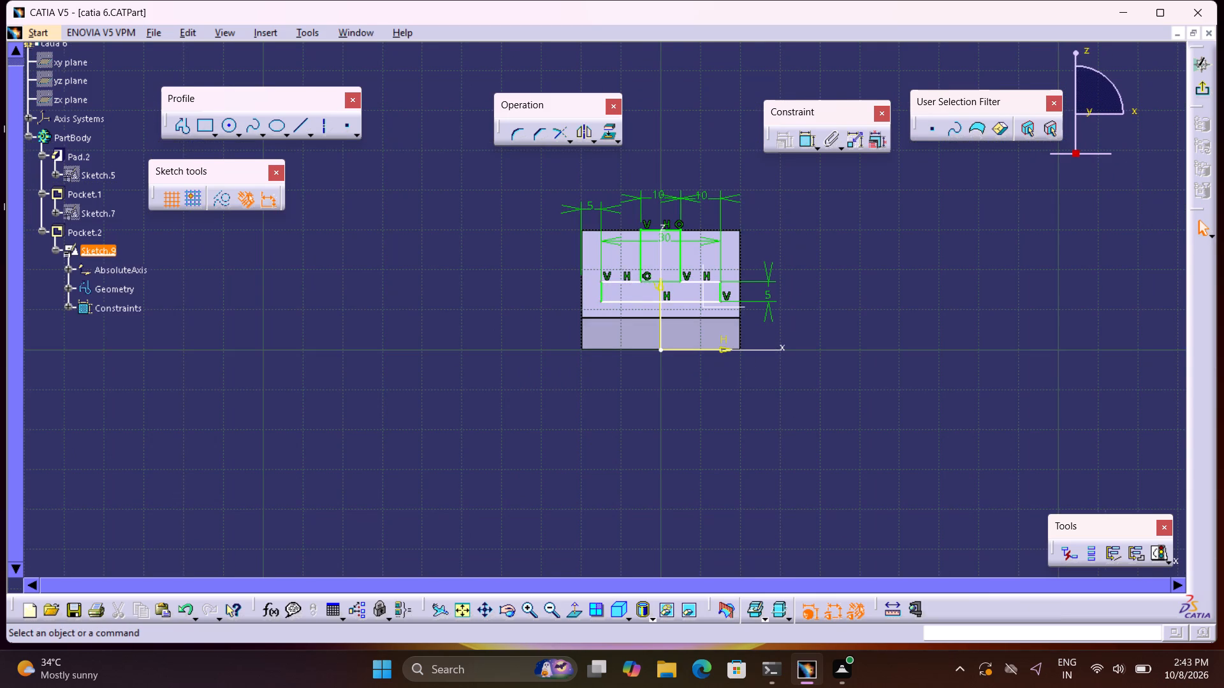
{"action": "left_click_drag", "start_coordinate": [289, 259], "coordinate": [258, 264]}
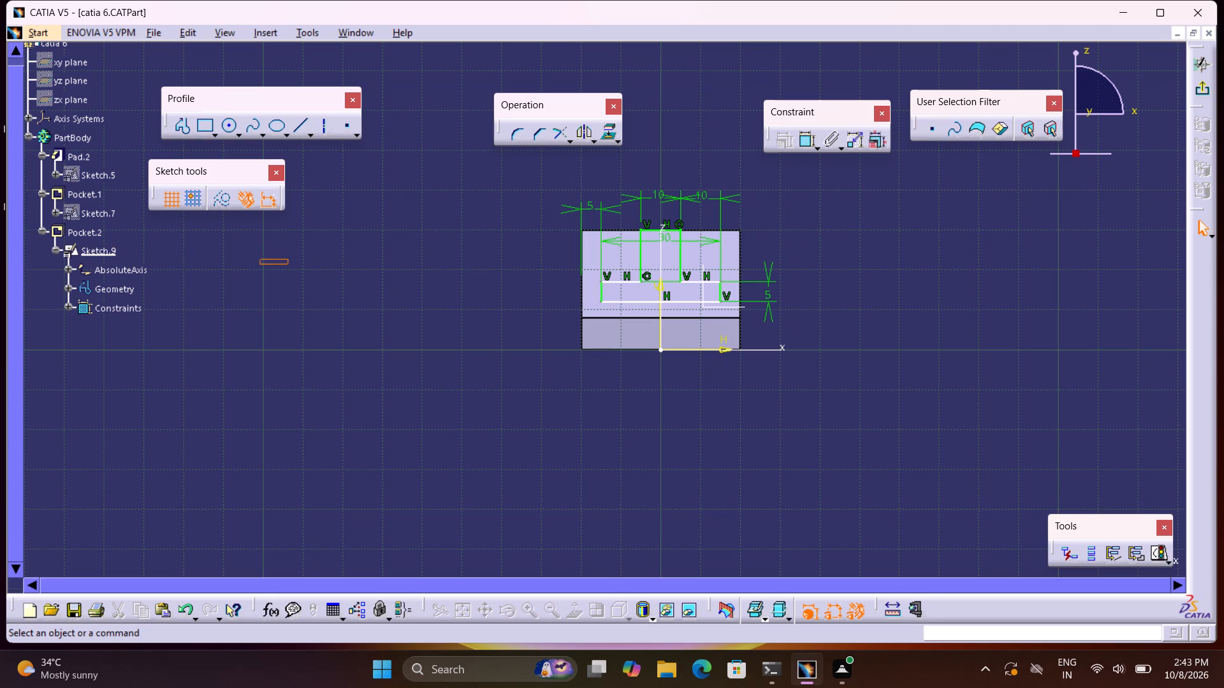
{"action": "left_click_drag", "start_coordinate": [258, 264], "coordinate": [257, 264]}
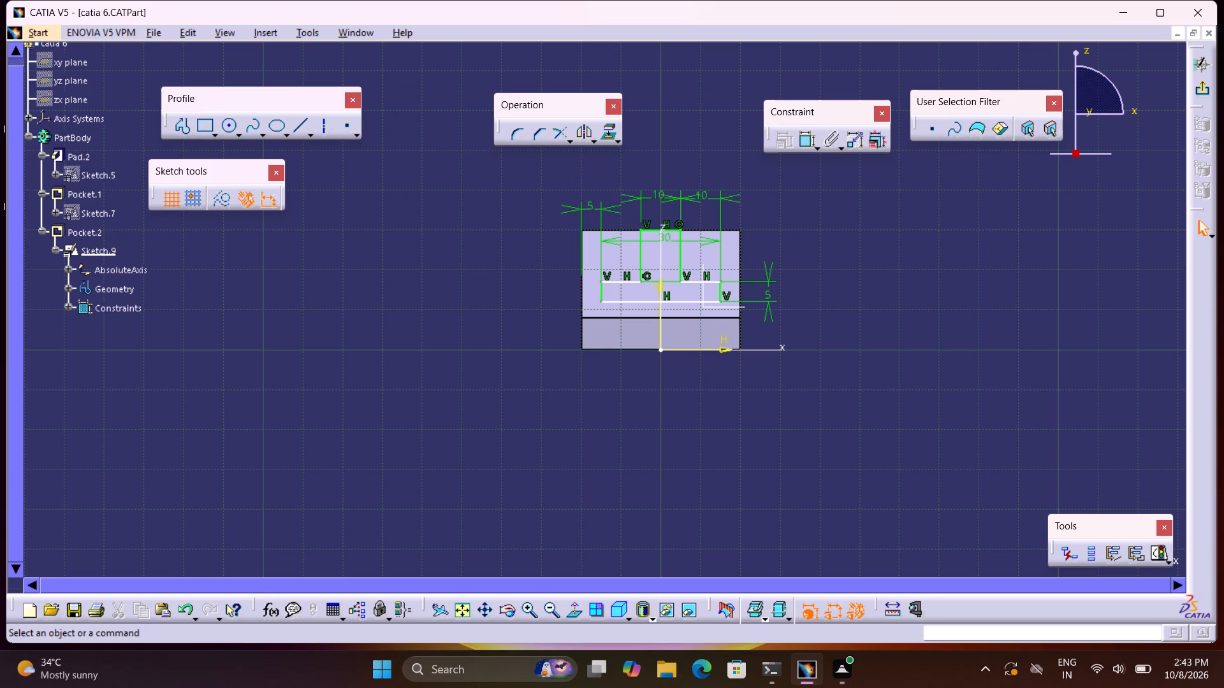
{"action": "scroll", "coordinate": [370, 297], "scroll_direction": "right", "scroll_amount": 1, "text": "ctrl"}
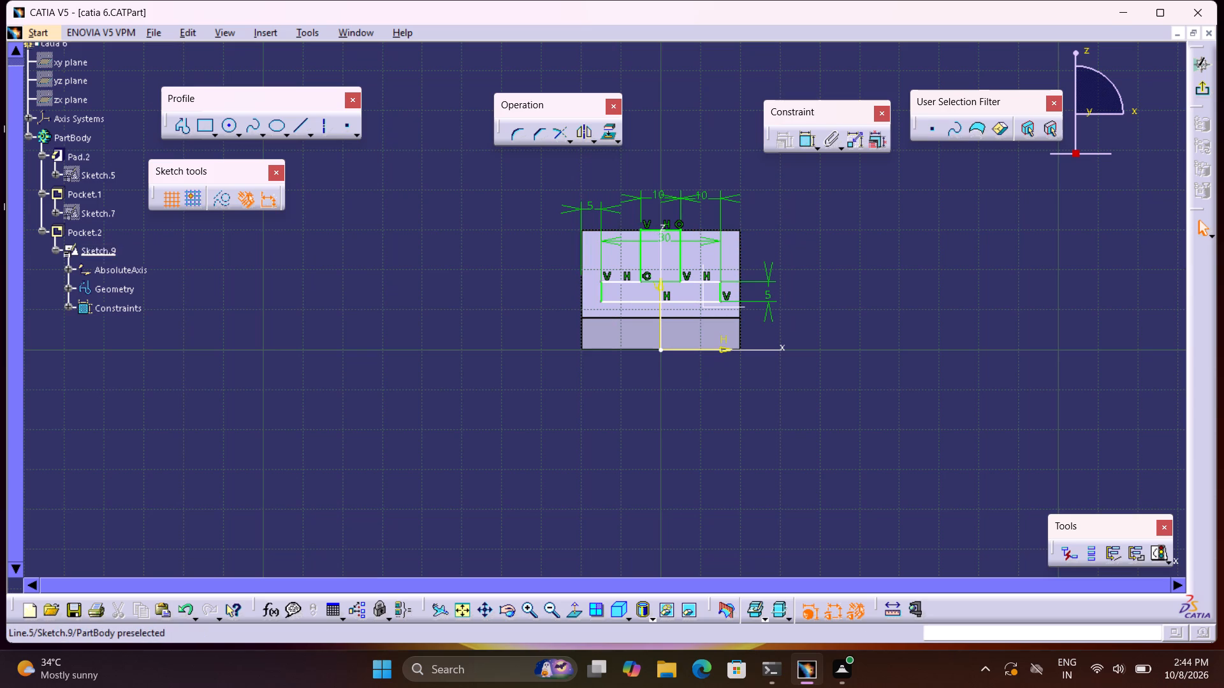
{"action": "double_click", "coordinate": [709, 197]}
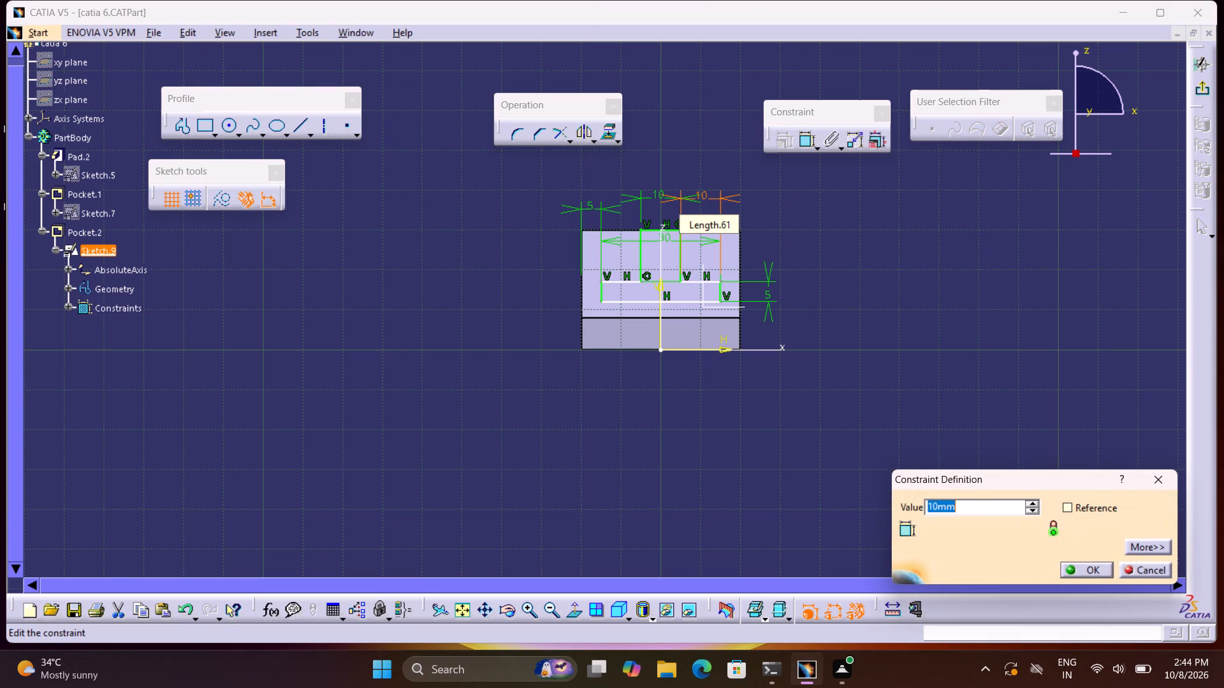
{"action": "key", "text": "space"}
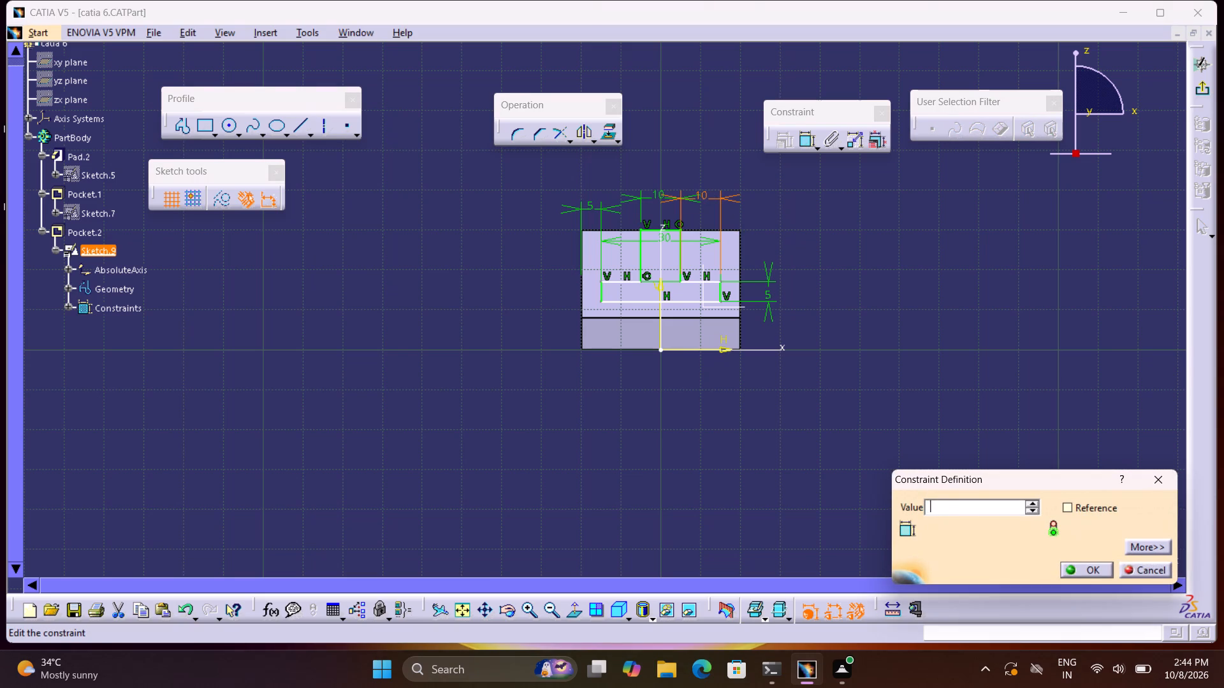
{"action": "left_click", "coordinate": [1119, 575]}
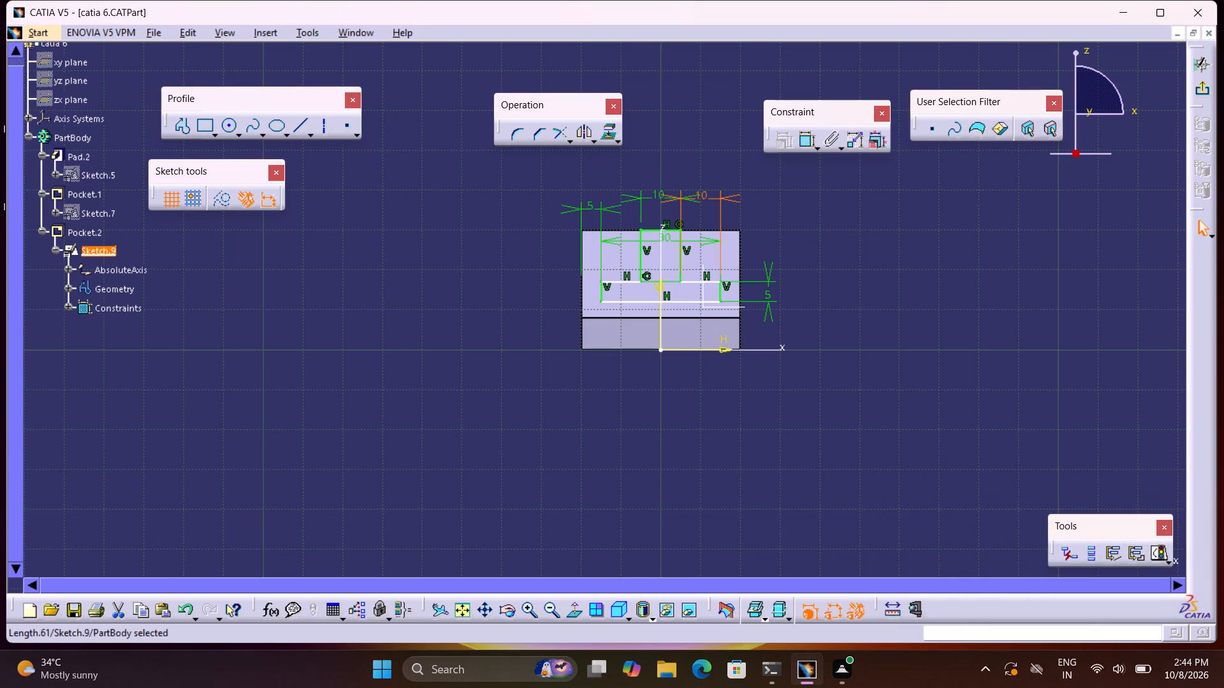
{"action": "double_click", "coordinate": [1104, 448]}
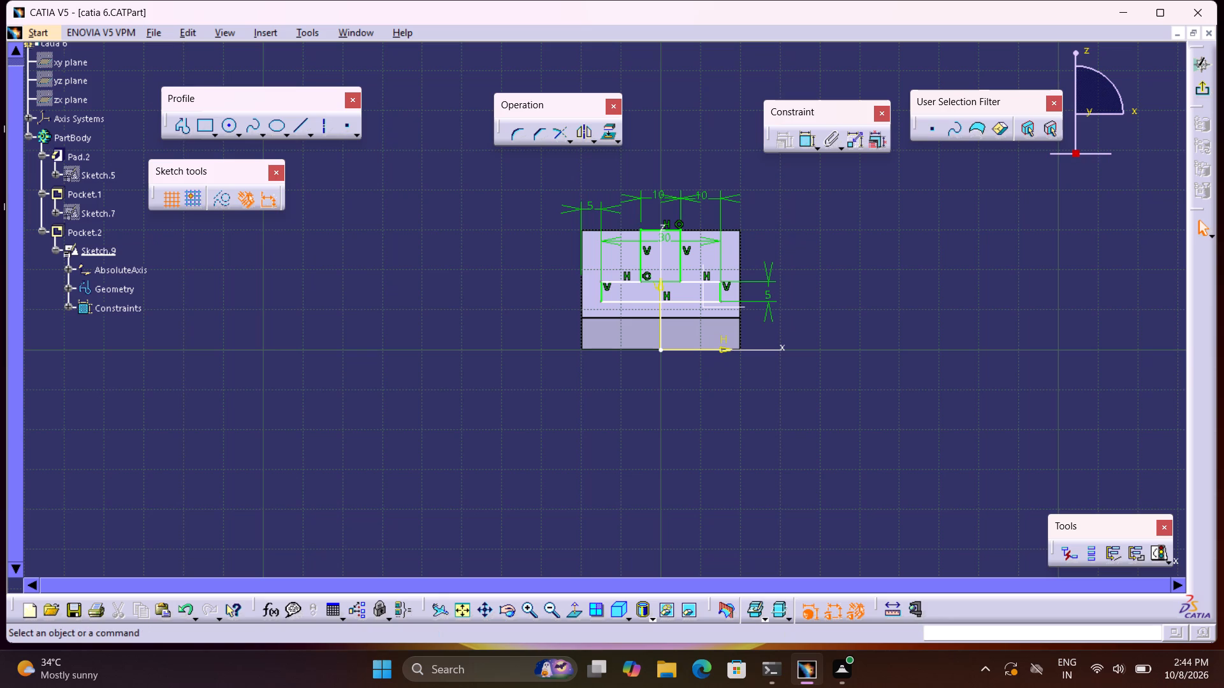
{"action": "left_click", "coordinate": [1211, 89]}
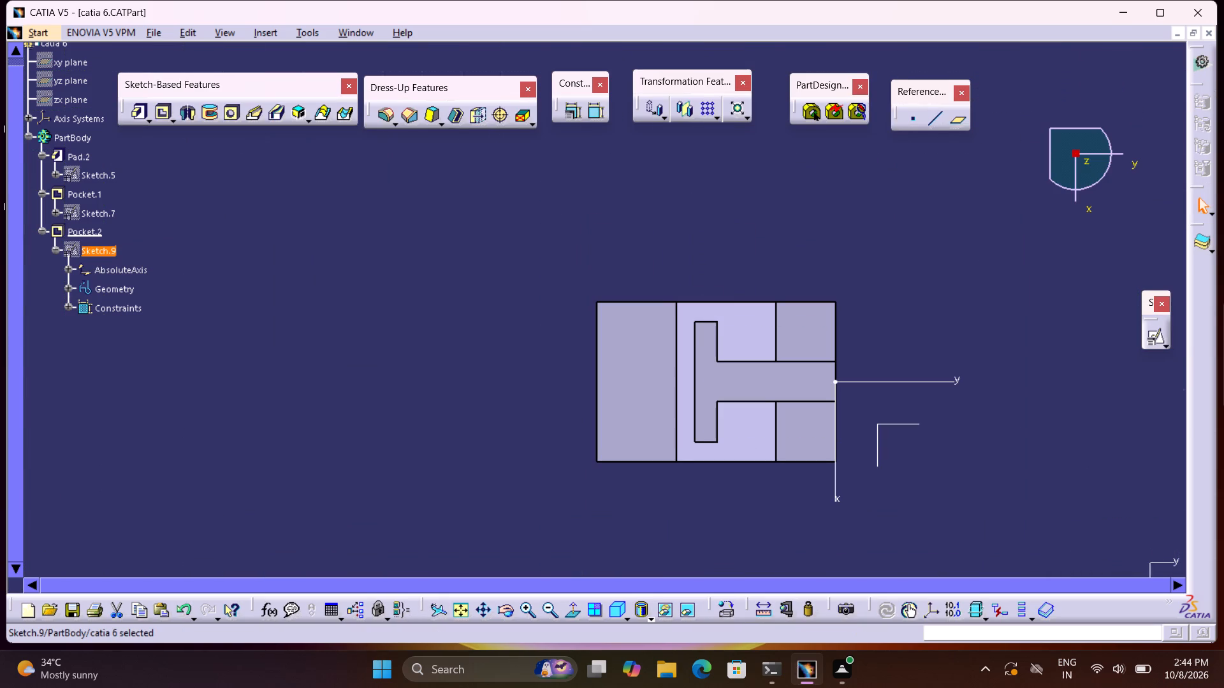
{"action": "left_click", "coordinate": [614, 608]}
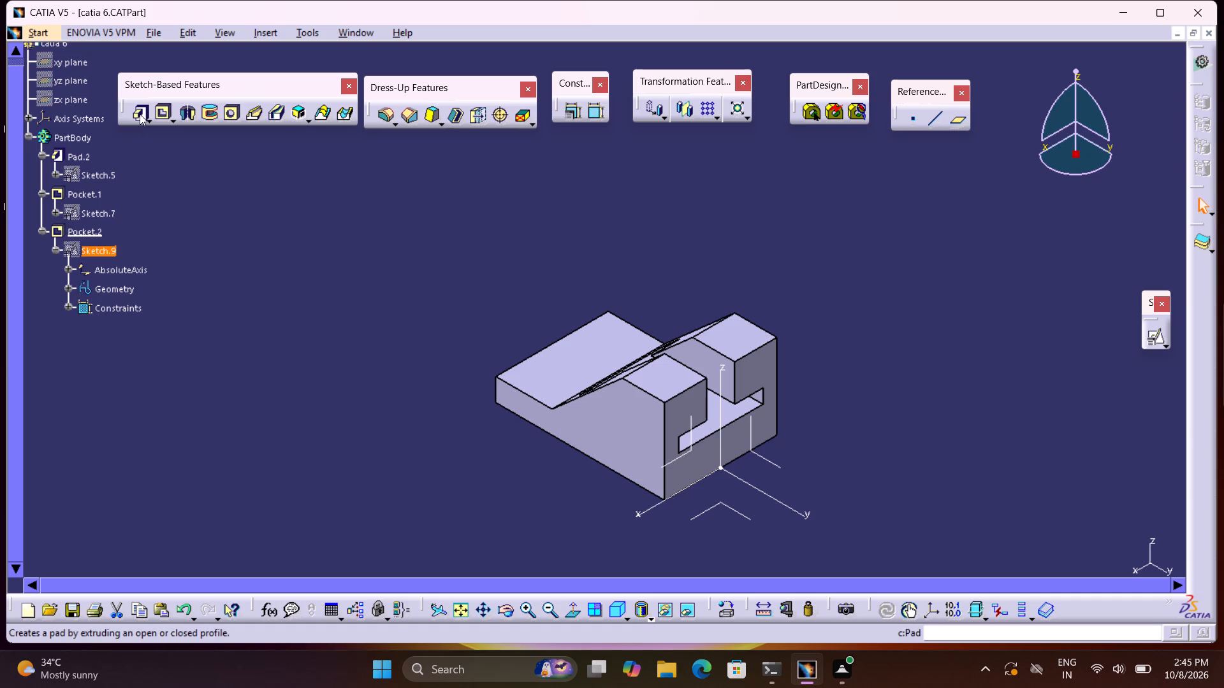
Open Pocket.1's Sketch.7 to review its rectangle and dimensions, and exit back to the part.
{"action": "double_click", "coordinate": [71, 210]}
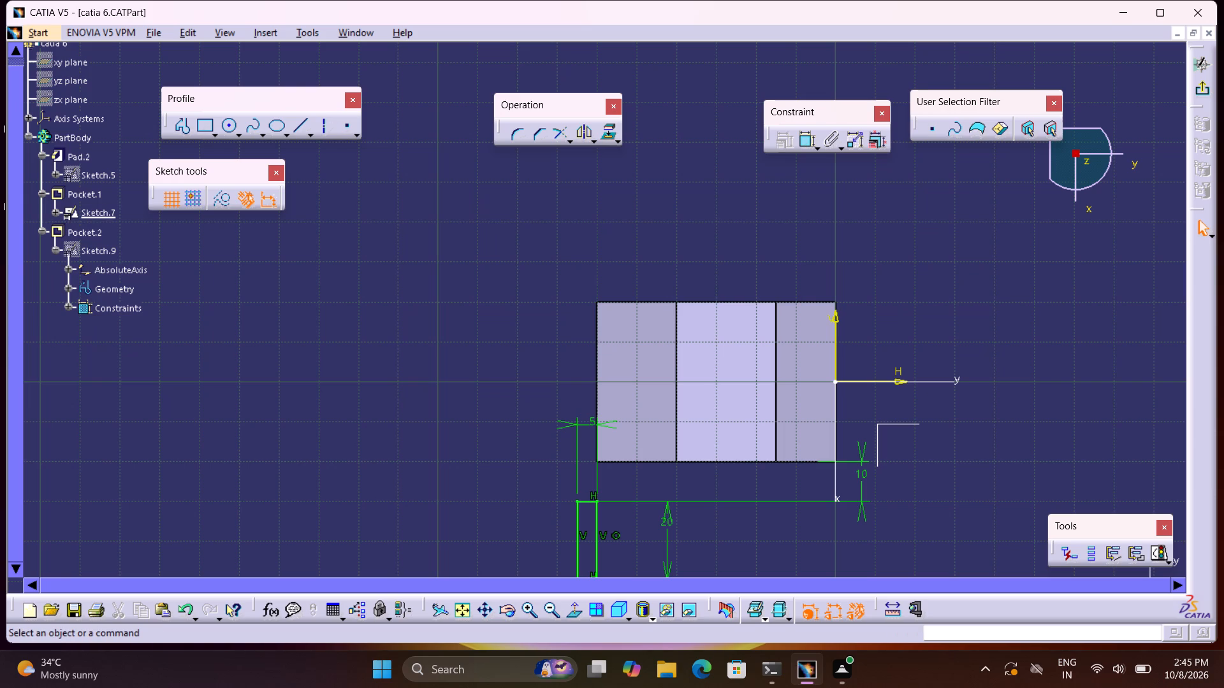
{"action": "left_click", "coordinate": [1200, 85]}
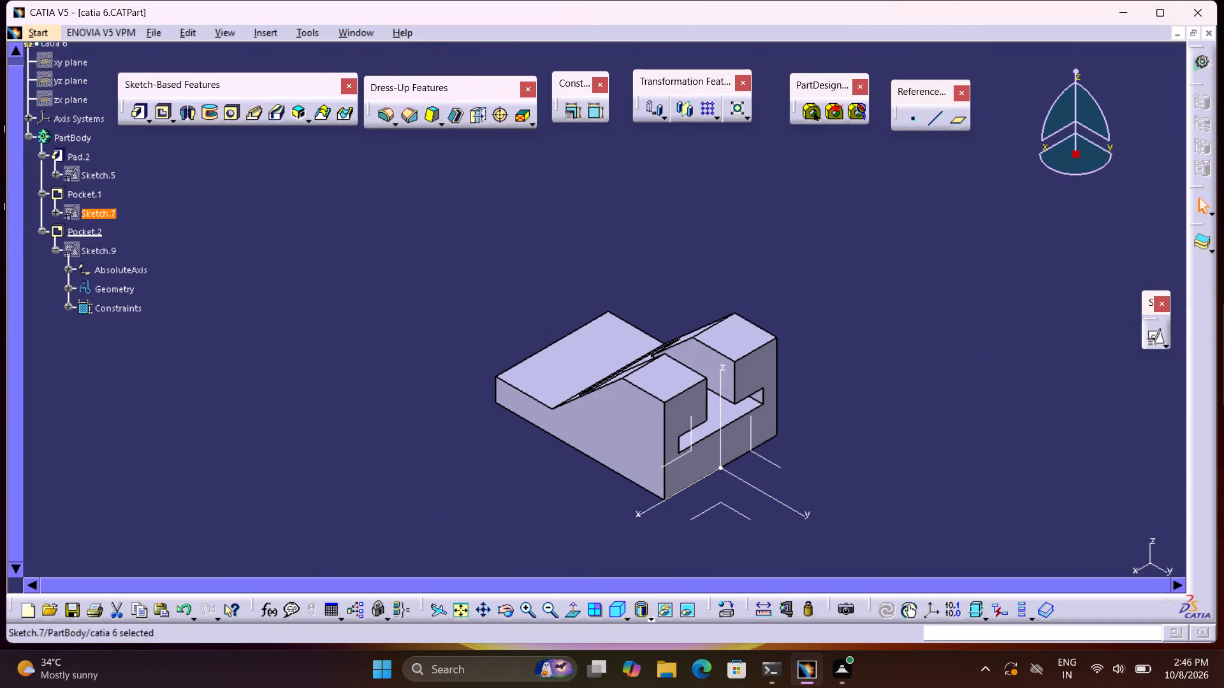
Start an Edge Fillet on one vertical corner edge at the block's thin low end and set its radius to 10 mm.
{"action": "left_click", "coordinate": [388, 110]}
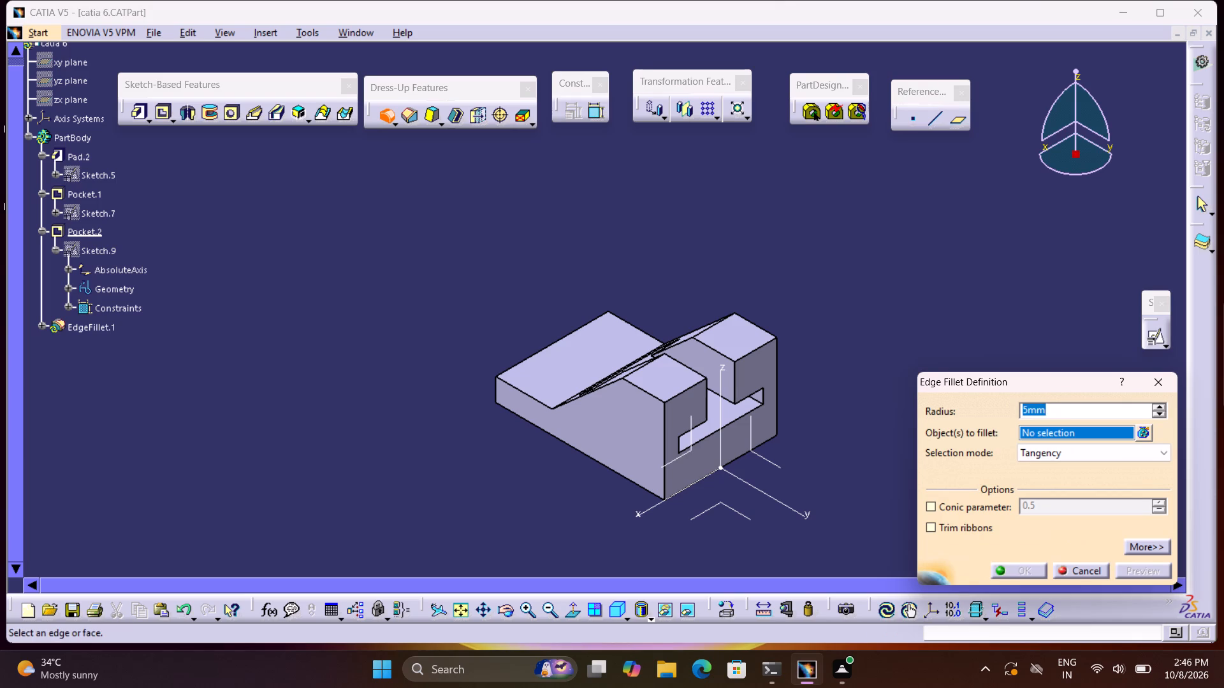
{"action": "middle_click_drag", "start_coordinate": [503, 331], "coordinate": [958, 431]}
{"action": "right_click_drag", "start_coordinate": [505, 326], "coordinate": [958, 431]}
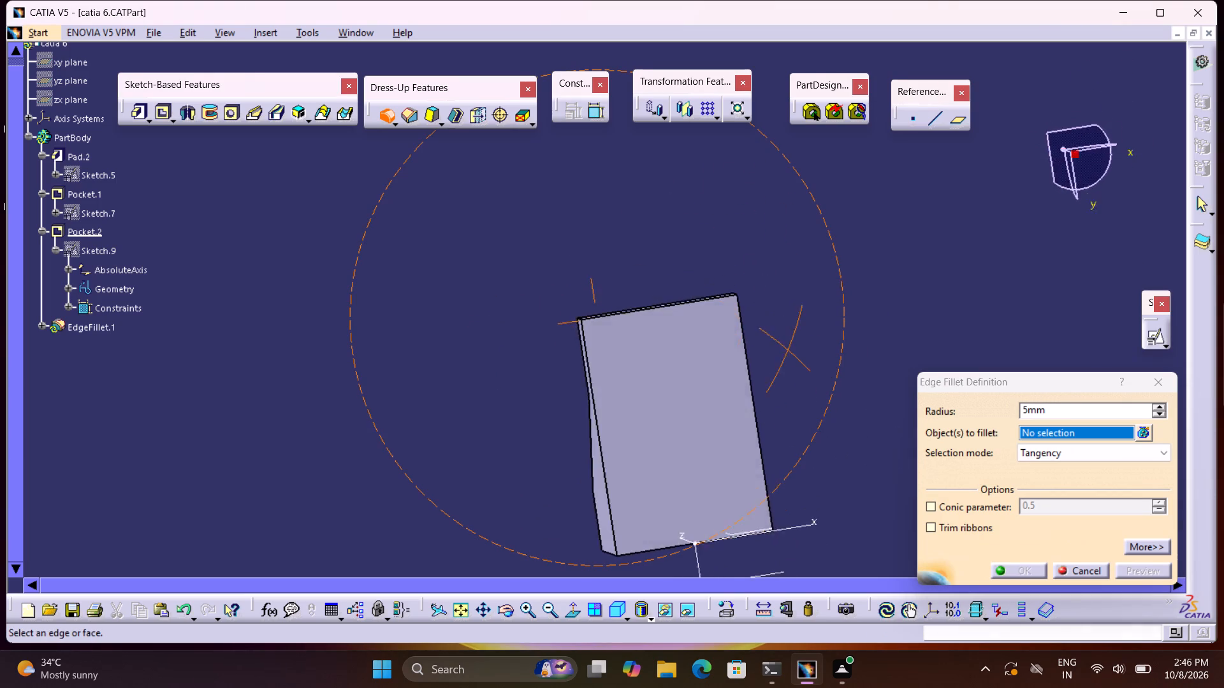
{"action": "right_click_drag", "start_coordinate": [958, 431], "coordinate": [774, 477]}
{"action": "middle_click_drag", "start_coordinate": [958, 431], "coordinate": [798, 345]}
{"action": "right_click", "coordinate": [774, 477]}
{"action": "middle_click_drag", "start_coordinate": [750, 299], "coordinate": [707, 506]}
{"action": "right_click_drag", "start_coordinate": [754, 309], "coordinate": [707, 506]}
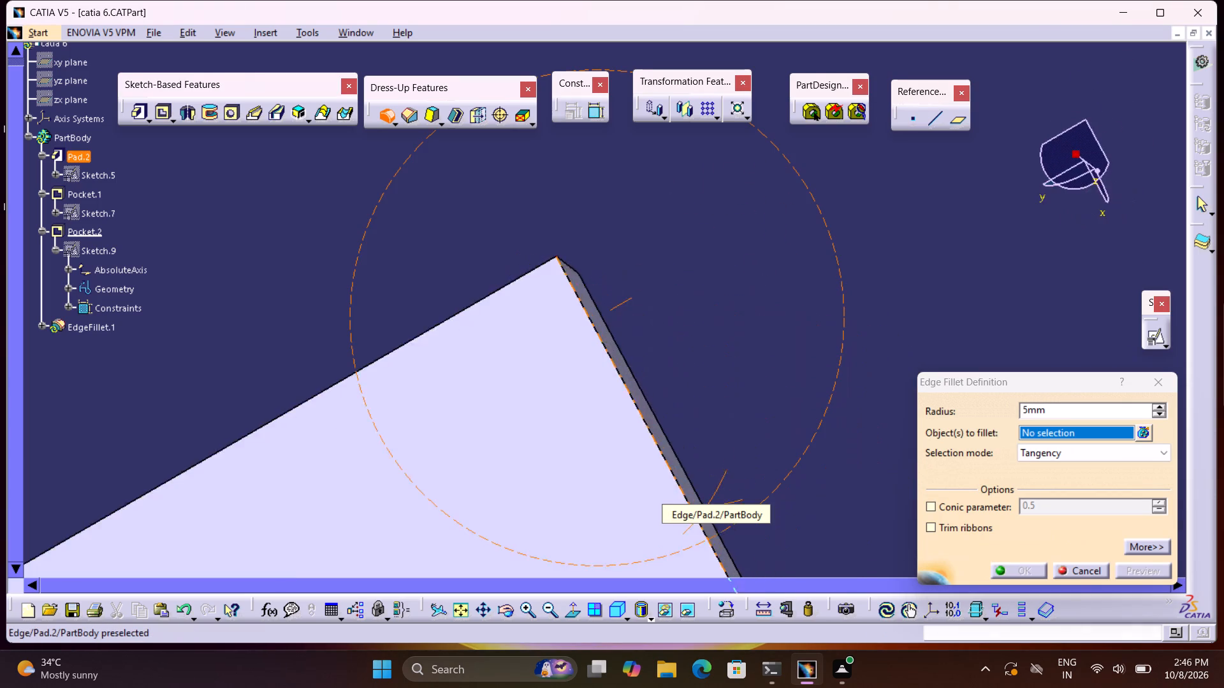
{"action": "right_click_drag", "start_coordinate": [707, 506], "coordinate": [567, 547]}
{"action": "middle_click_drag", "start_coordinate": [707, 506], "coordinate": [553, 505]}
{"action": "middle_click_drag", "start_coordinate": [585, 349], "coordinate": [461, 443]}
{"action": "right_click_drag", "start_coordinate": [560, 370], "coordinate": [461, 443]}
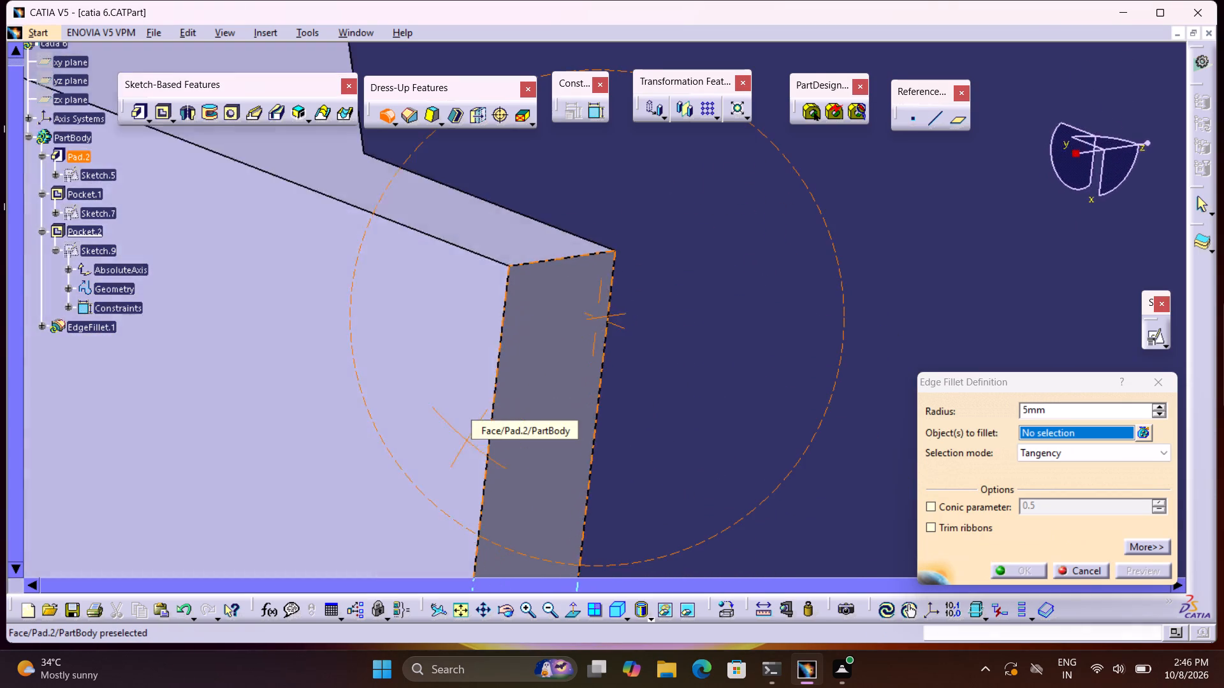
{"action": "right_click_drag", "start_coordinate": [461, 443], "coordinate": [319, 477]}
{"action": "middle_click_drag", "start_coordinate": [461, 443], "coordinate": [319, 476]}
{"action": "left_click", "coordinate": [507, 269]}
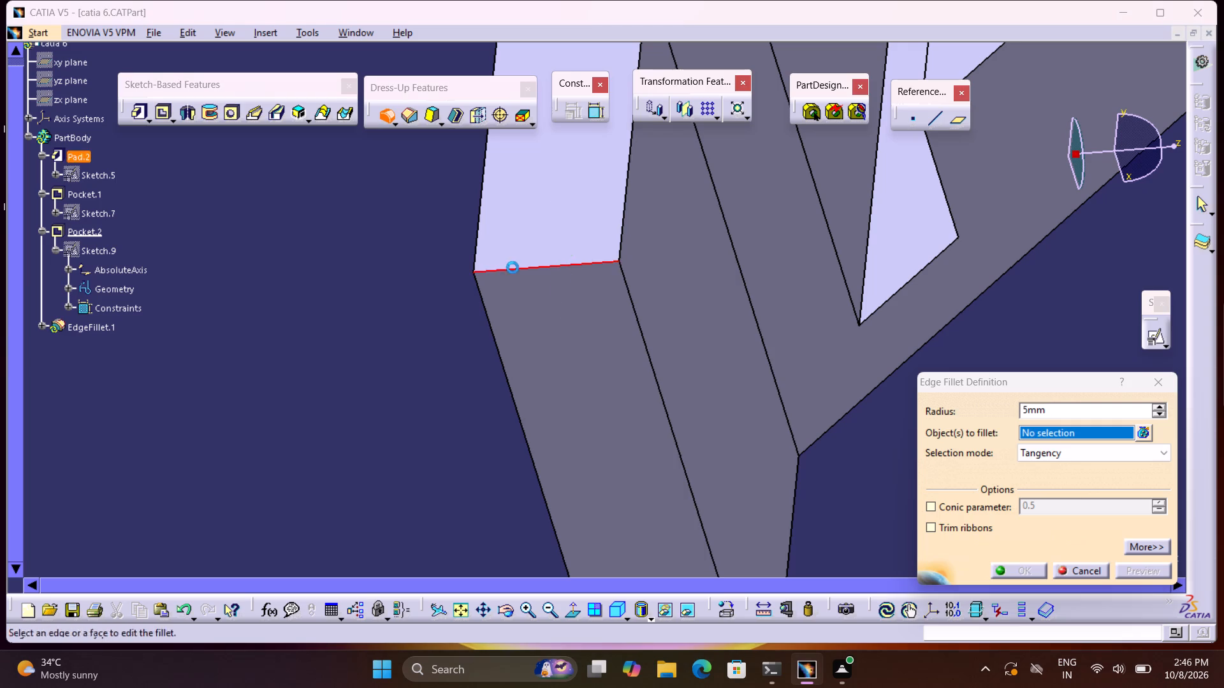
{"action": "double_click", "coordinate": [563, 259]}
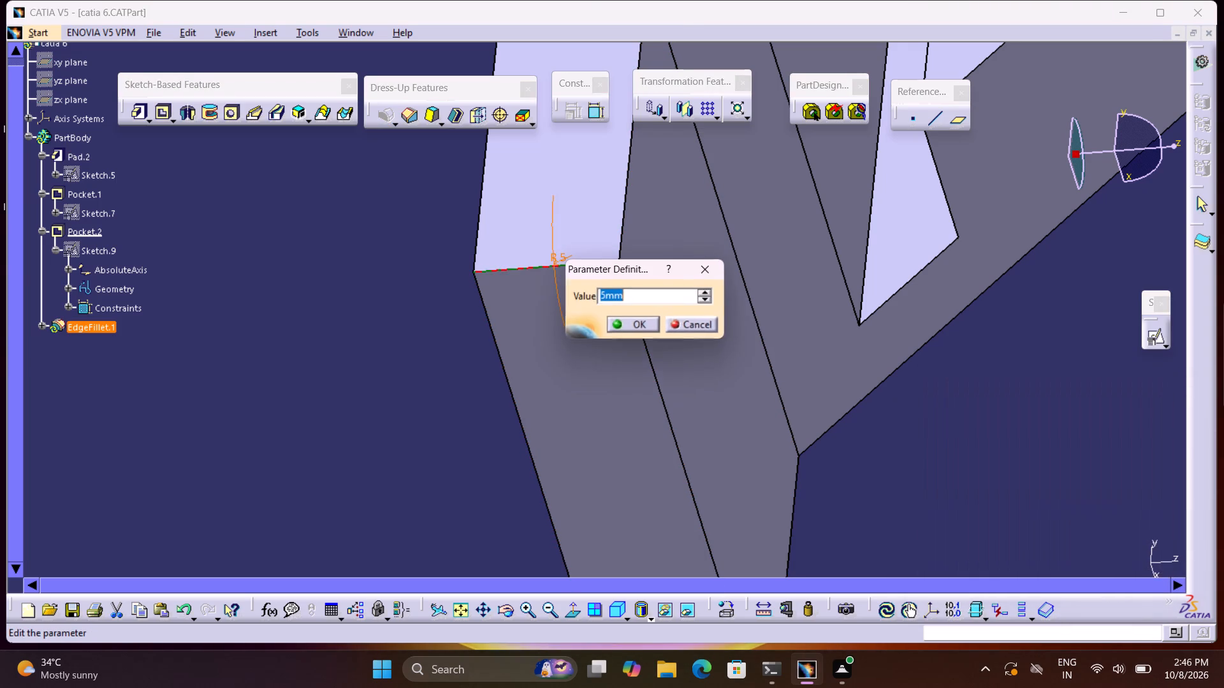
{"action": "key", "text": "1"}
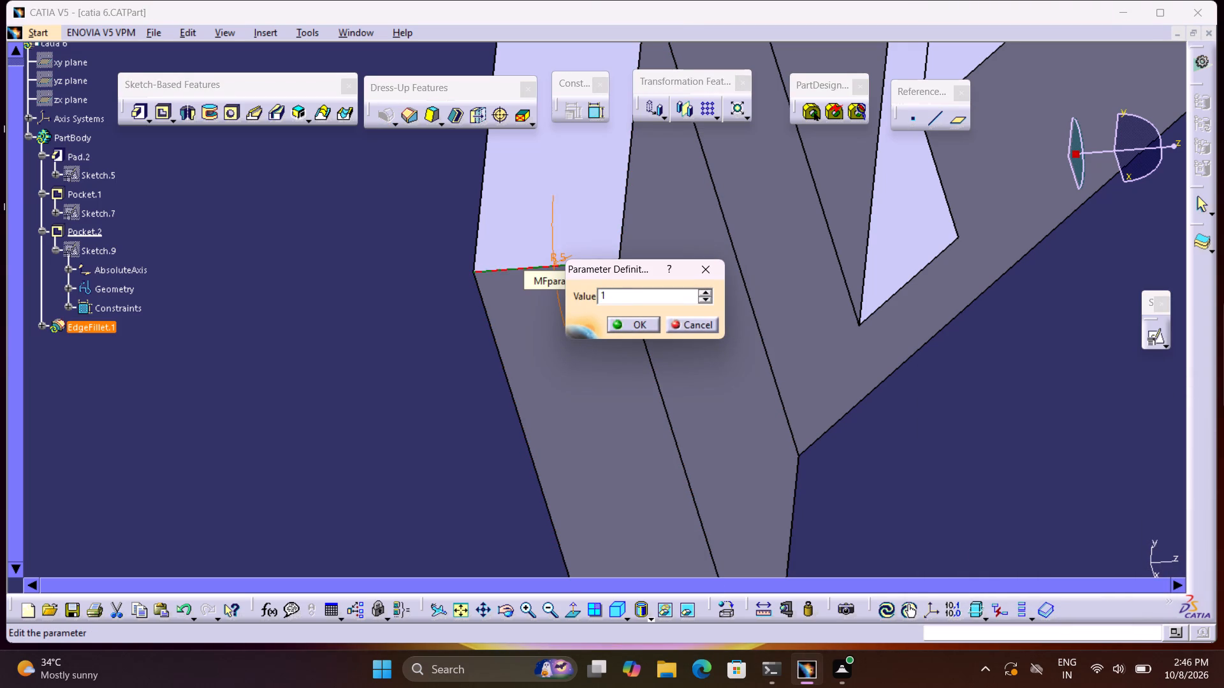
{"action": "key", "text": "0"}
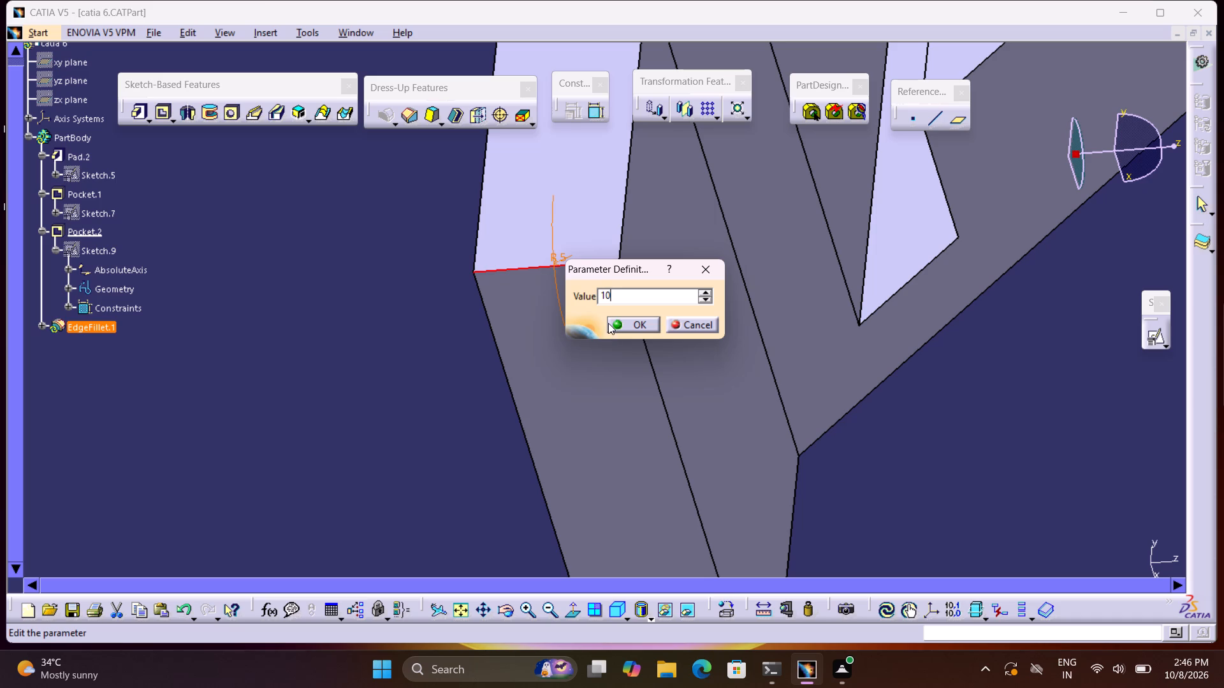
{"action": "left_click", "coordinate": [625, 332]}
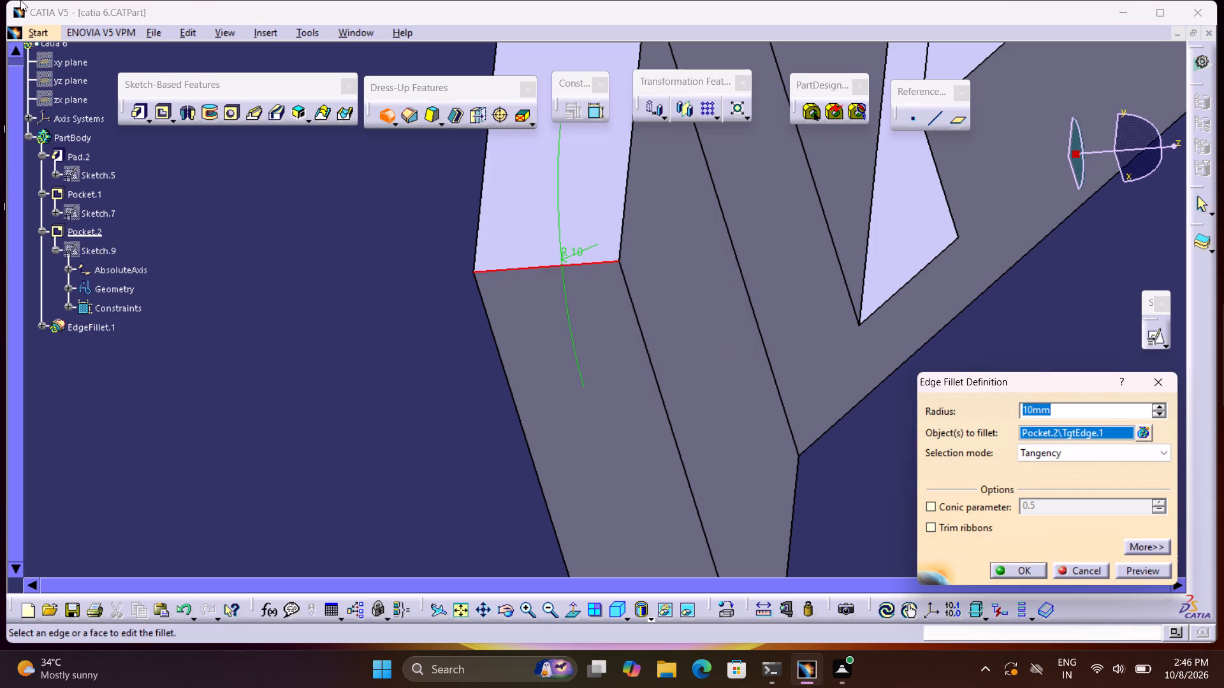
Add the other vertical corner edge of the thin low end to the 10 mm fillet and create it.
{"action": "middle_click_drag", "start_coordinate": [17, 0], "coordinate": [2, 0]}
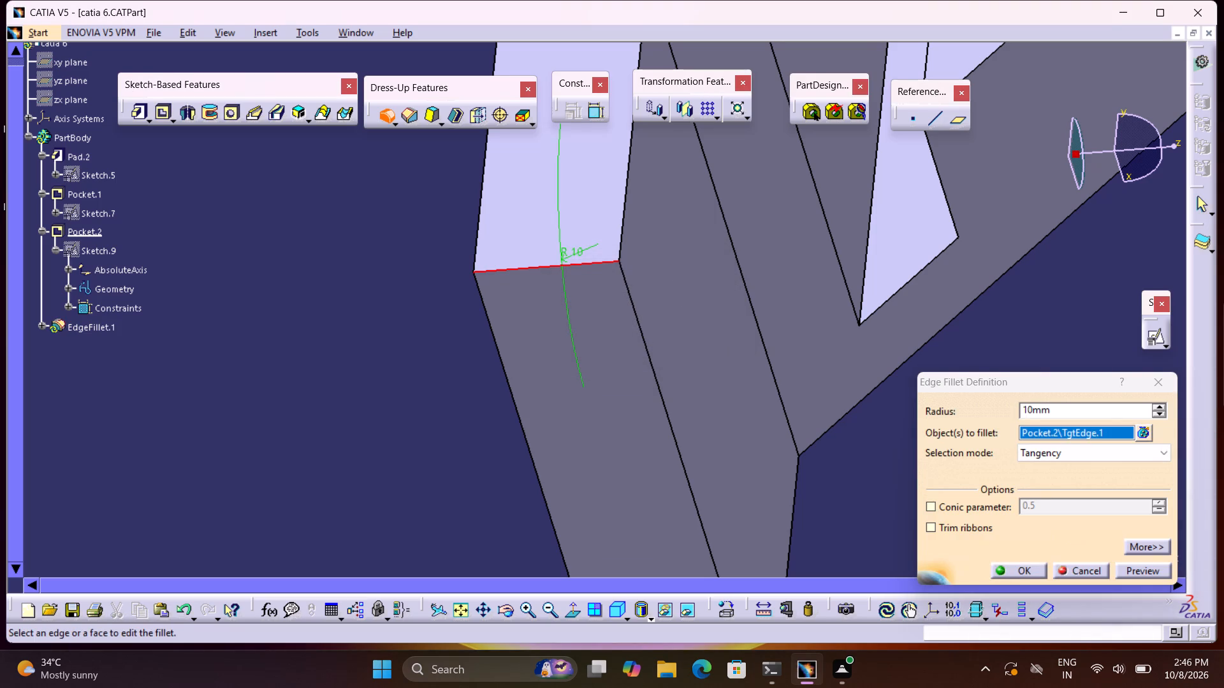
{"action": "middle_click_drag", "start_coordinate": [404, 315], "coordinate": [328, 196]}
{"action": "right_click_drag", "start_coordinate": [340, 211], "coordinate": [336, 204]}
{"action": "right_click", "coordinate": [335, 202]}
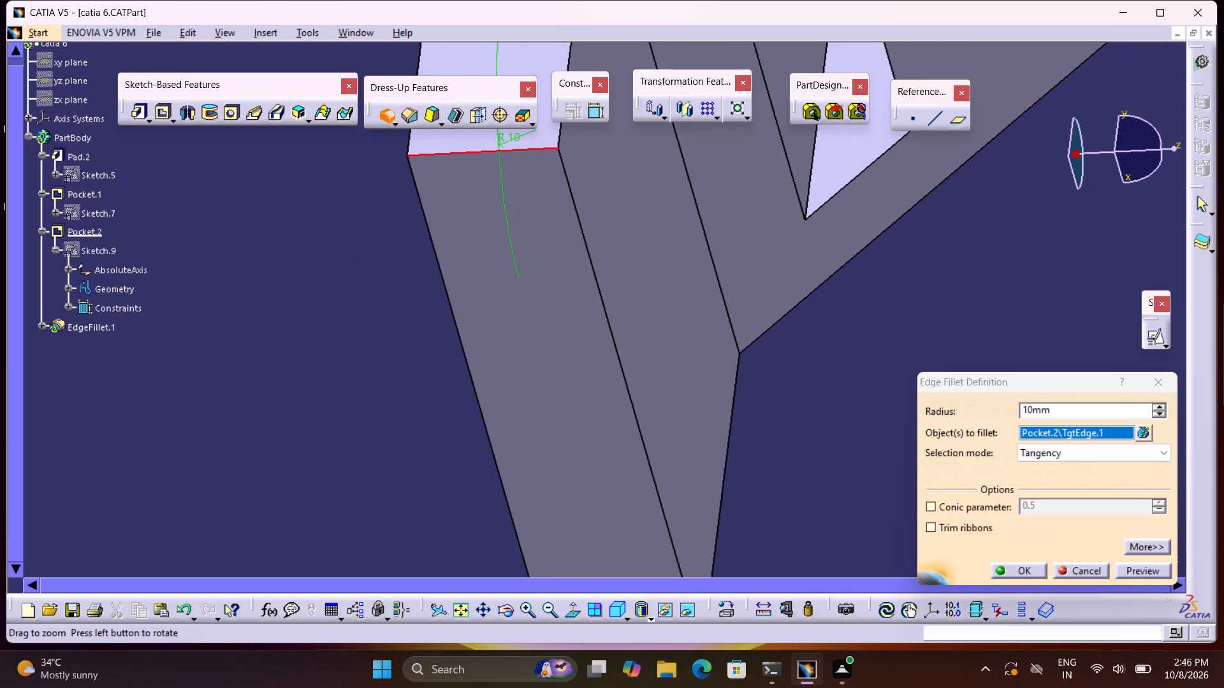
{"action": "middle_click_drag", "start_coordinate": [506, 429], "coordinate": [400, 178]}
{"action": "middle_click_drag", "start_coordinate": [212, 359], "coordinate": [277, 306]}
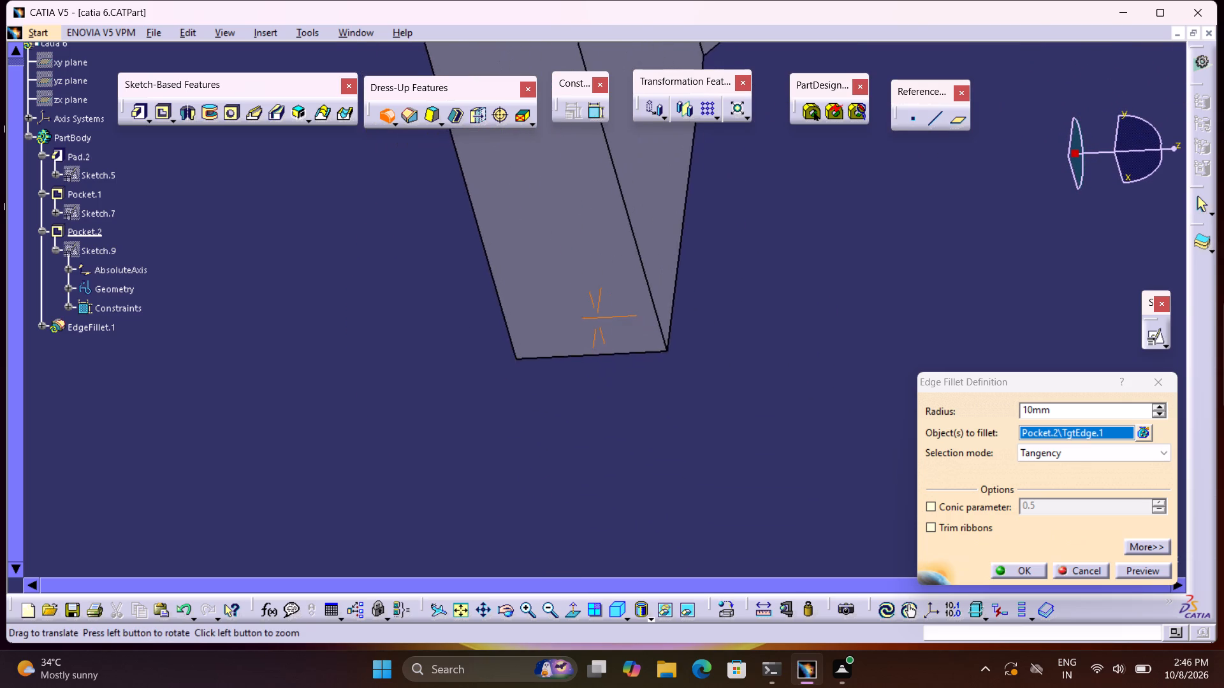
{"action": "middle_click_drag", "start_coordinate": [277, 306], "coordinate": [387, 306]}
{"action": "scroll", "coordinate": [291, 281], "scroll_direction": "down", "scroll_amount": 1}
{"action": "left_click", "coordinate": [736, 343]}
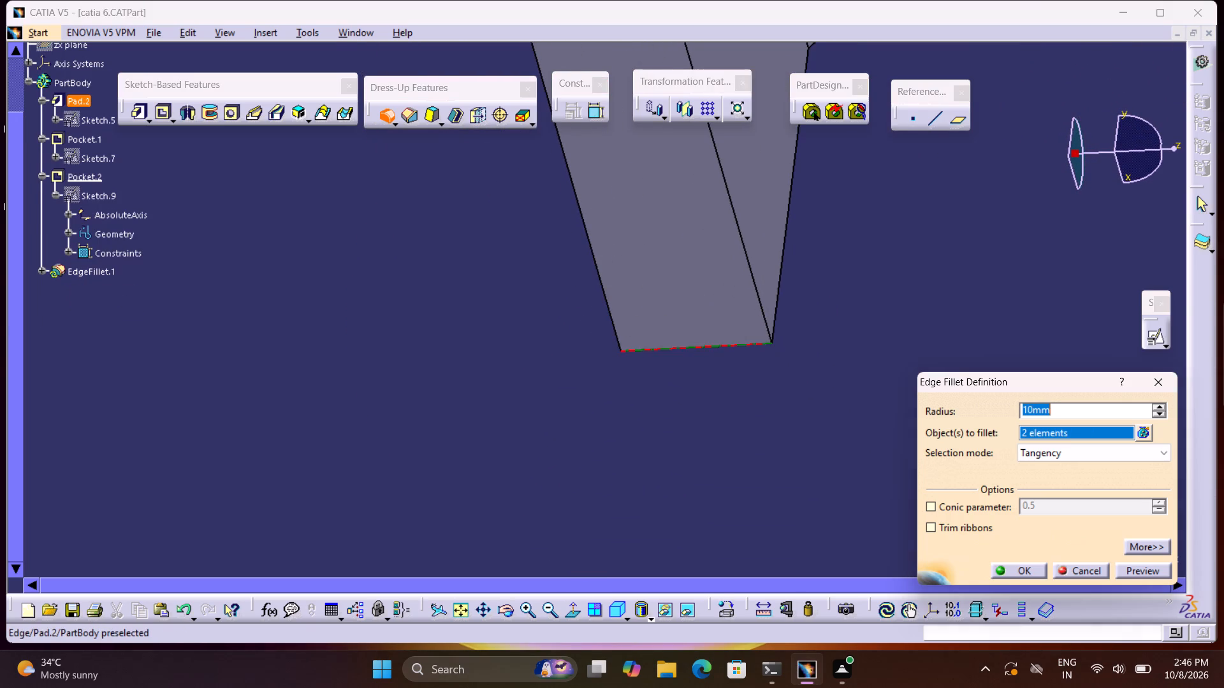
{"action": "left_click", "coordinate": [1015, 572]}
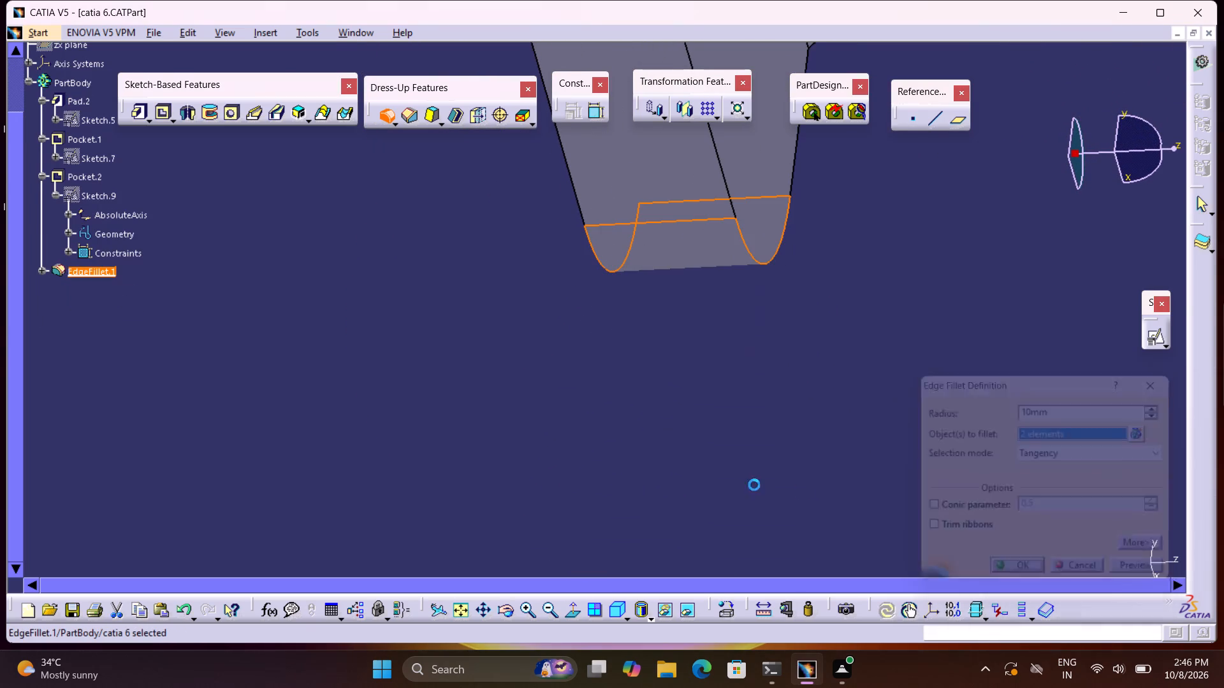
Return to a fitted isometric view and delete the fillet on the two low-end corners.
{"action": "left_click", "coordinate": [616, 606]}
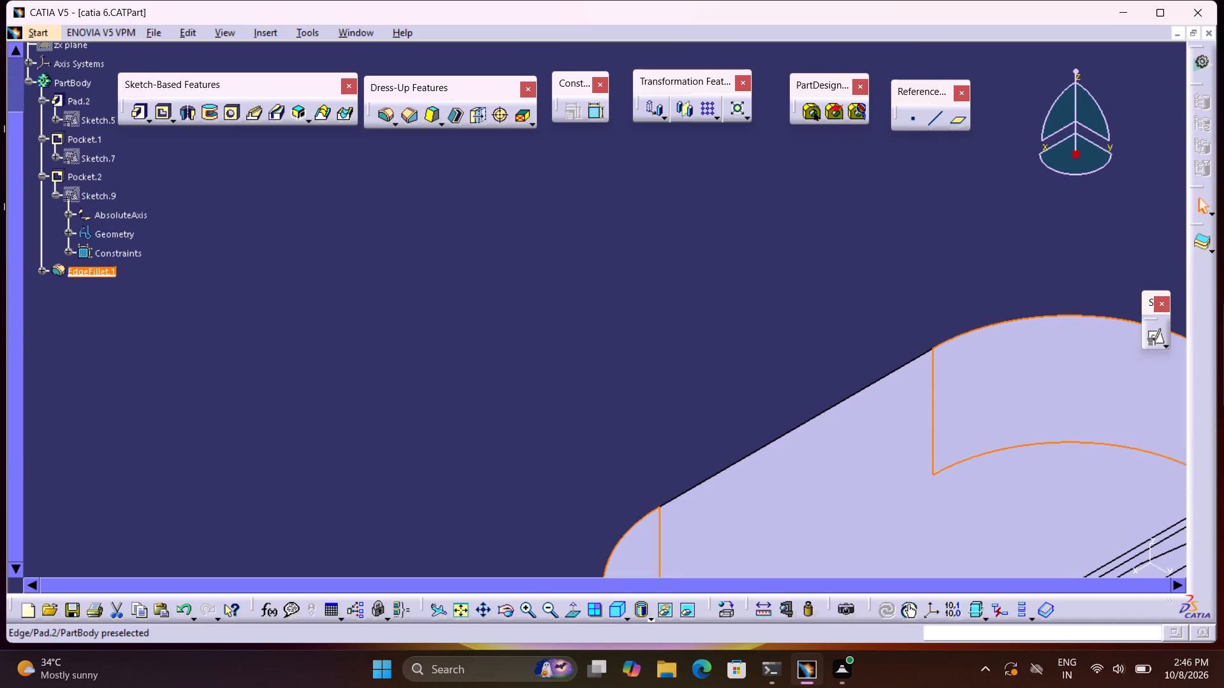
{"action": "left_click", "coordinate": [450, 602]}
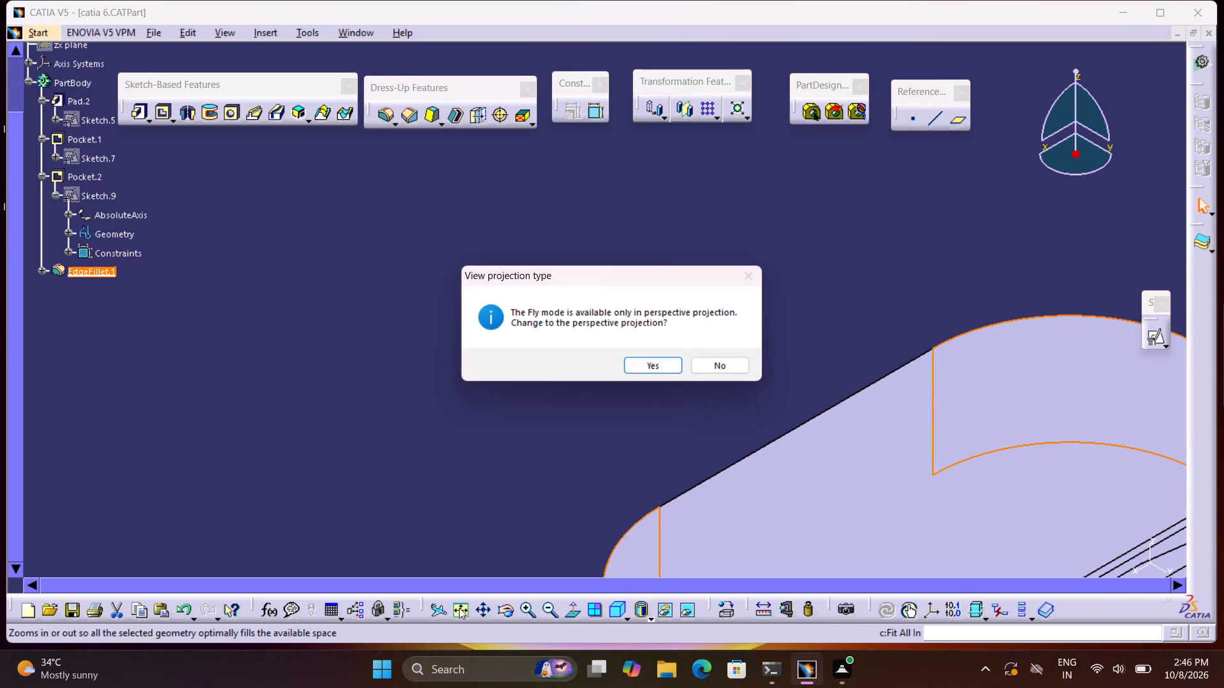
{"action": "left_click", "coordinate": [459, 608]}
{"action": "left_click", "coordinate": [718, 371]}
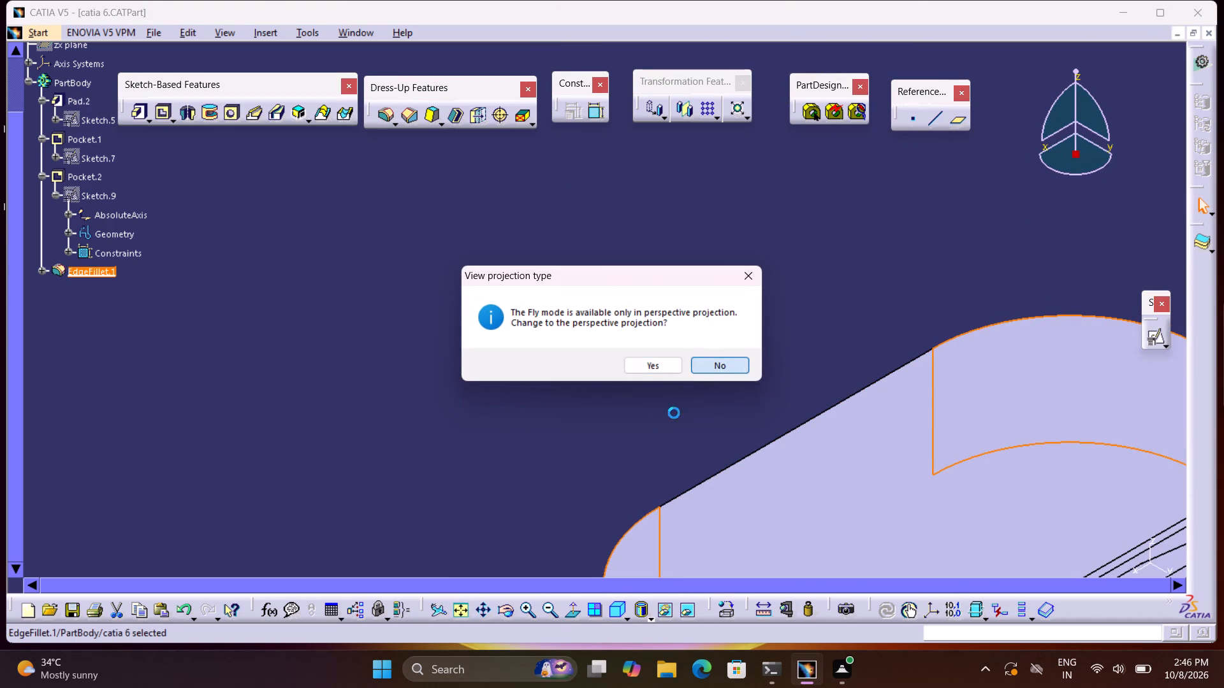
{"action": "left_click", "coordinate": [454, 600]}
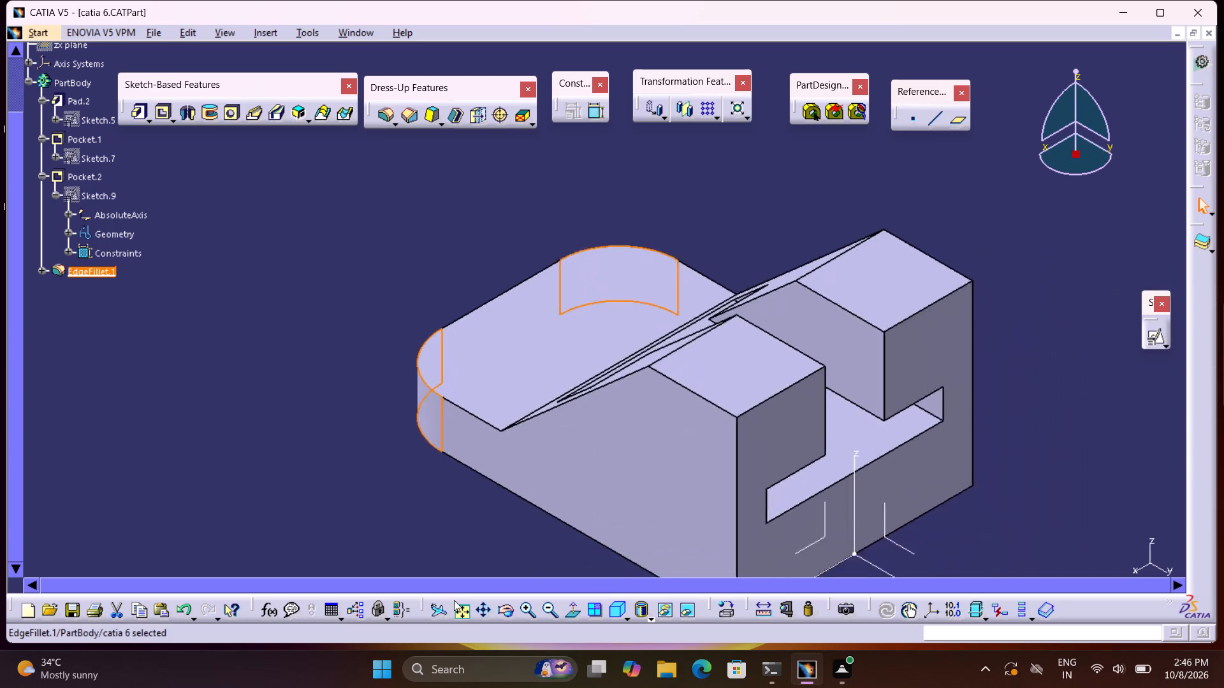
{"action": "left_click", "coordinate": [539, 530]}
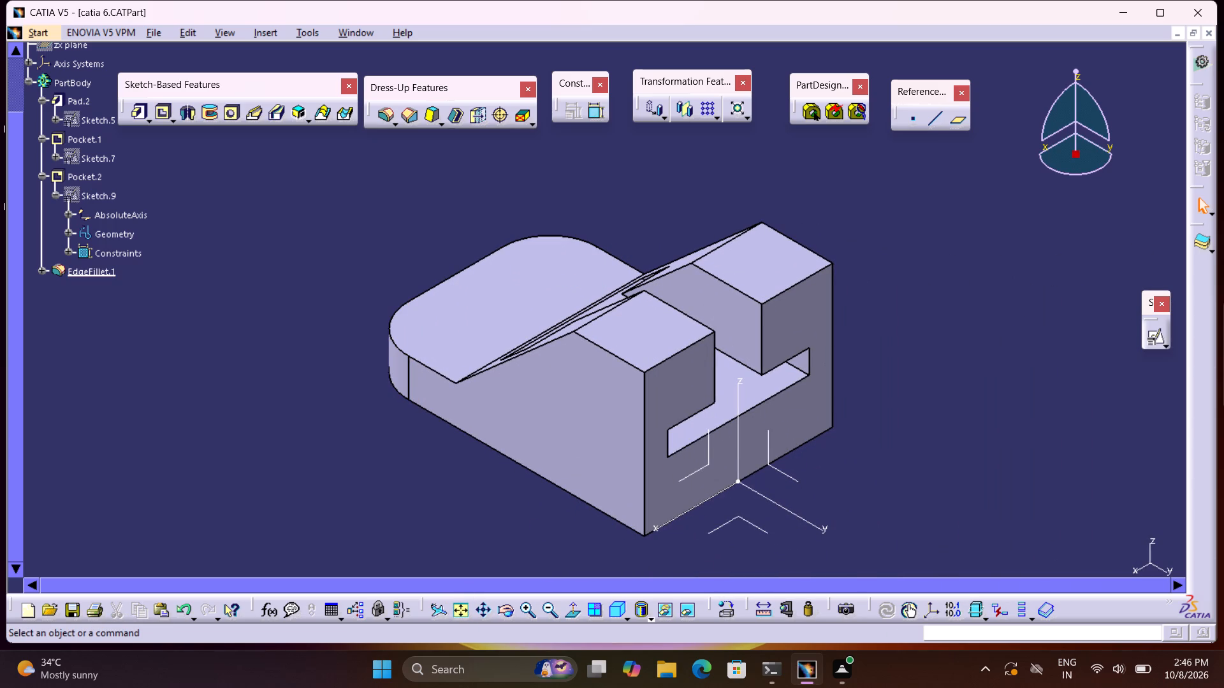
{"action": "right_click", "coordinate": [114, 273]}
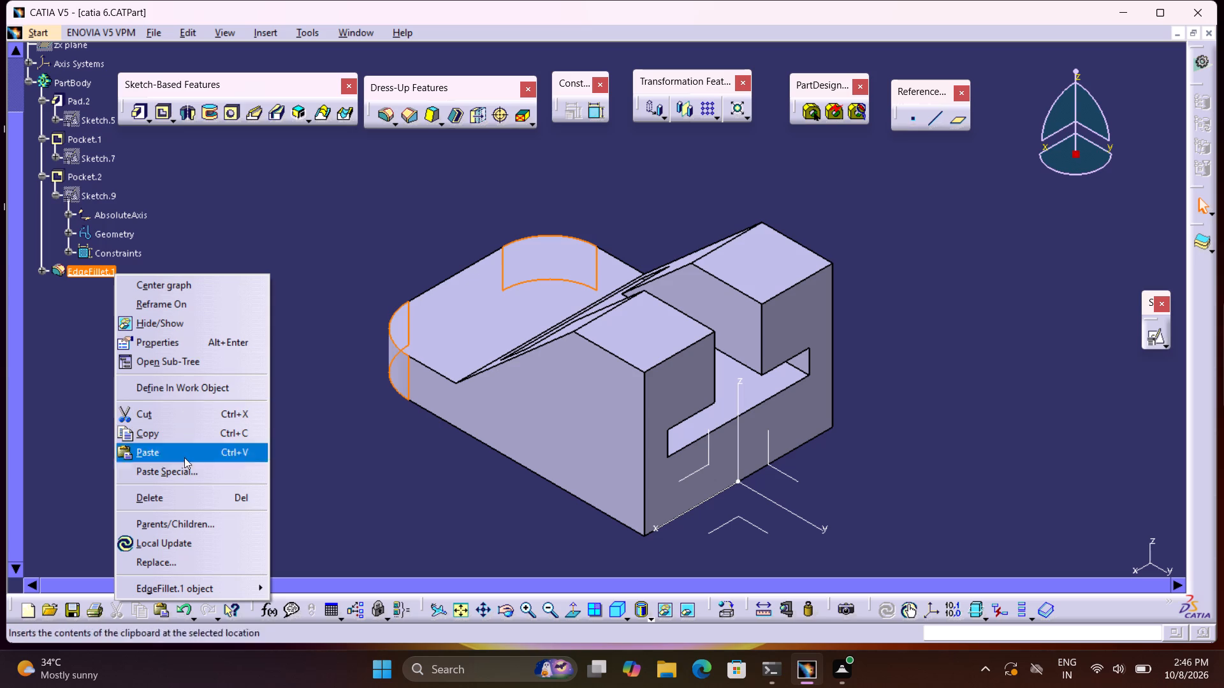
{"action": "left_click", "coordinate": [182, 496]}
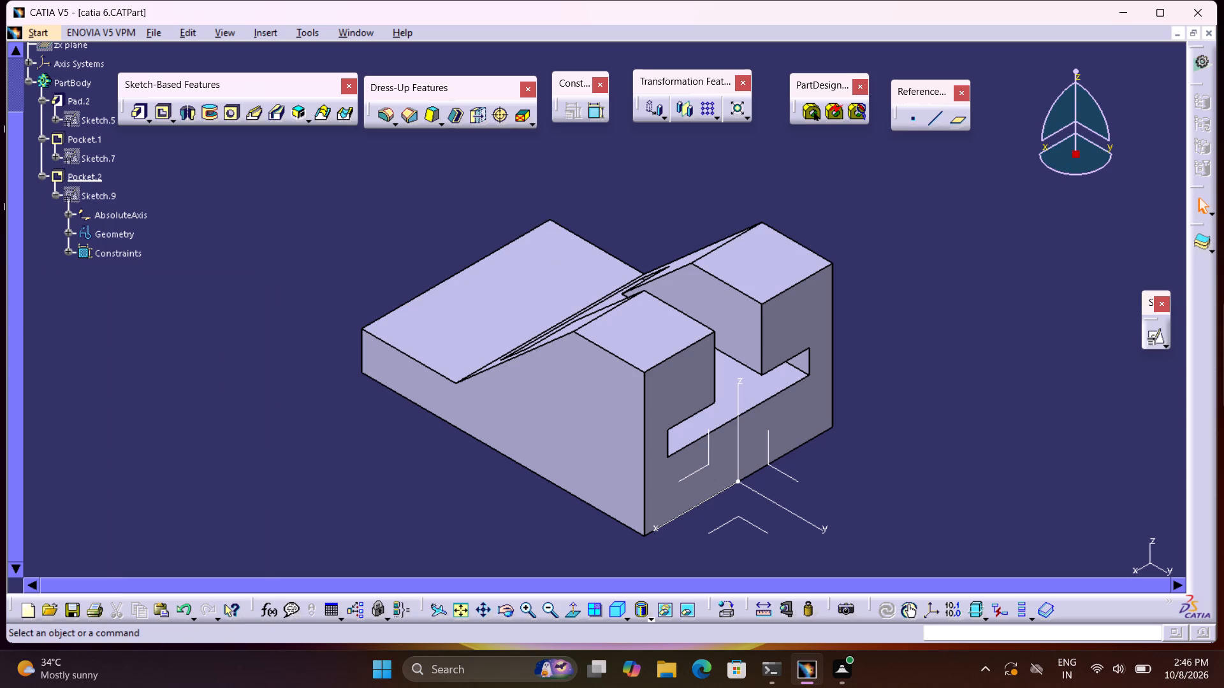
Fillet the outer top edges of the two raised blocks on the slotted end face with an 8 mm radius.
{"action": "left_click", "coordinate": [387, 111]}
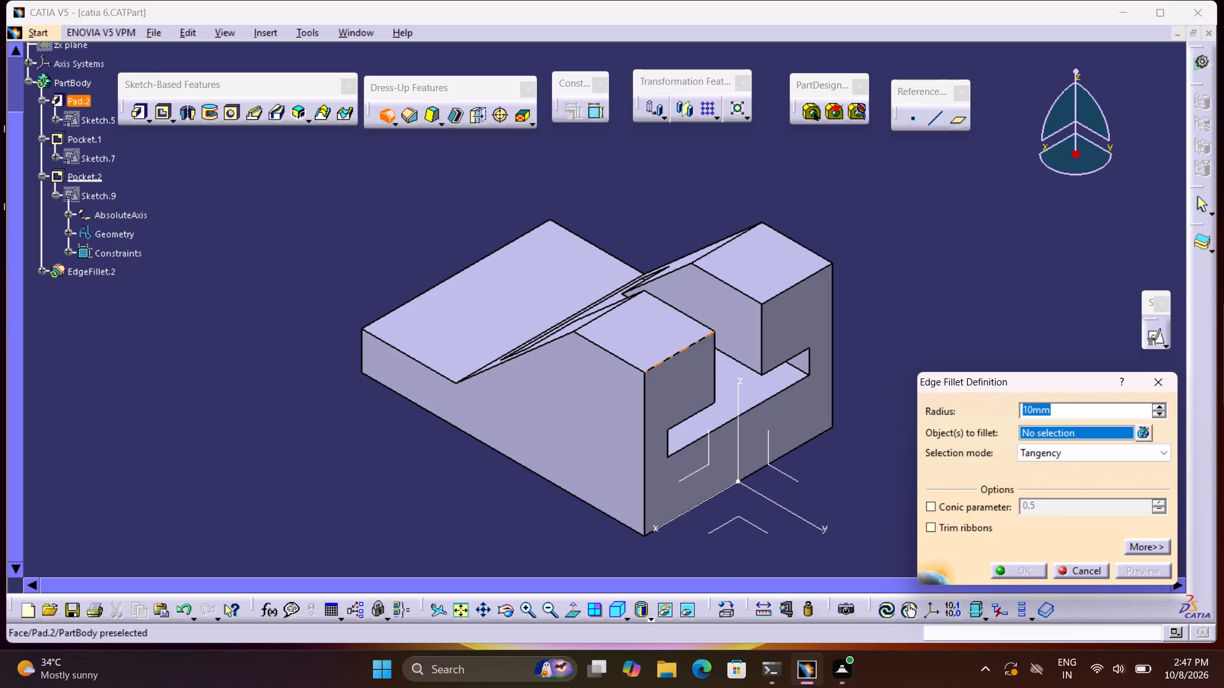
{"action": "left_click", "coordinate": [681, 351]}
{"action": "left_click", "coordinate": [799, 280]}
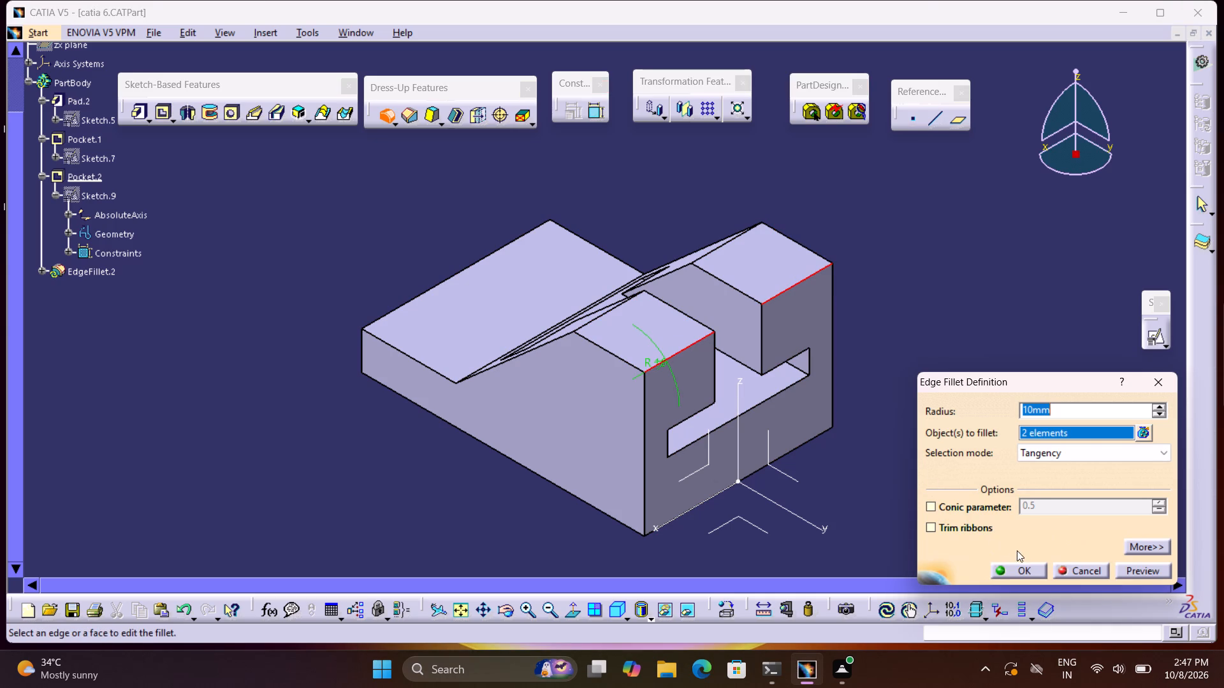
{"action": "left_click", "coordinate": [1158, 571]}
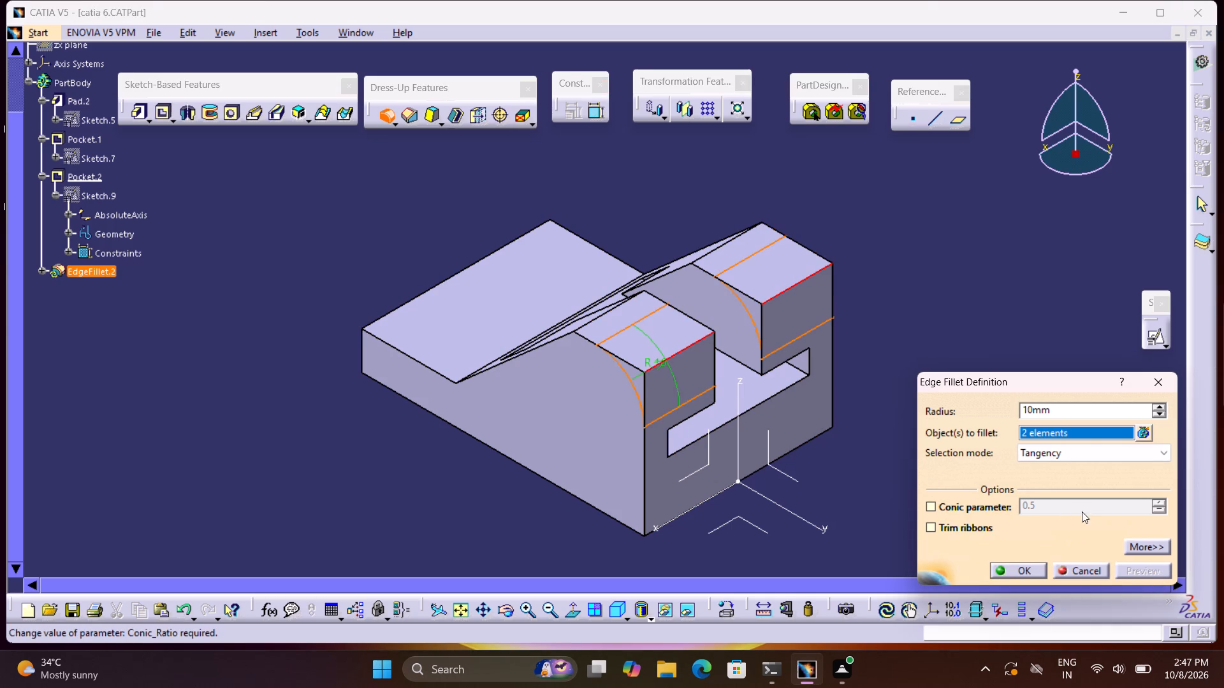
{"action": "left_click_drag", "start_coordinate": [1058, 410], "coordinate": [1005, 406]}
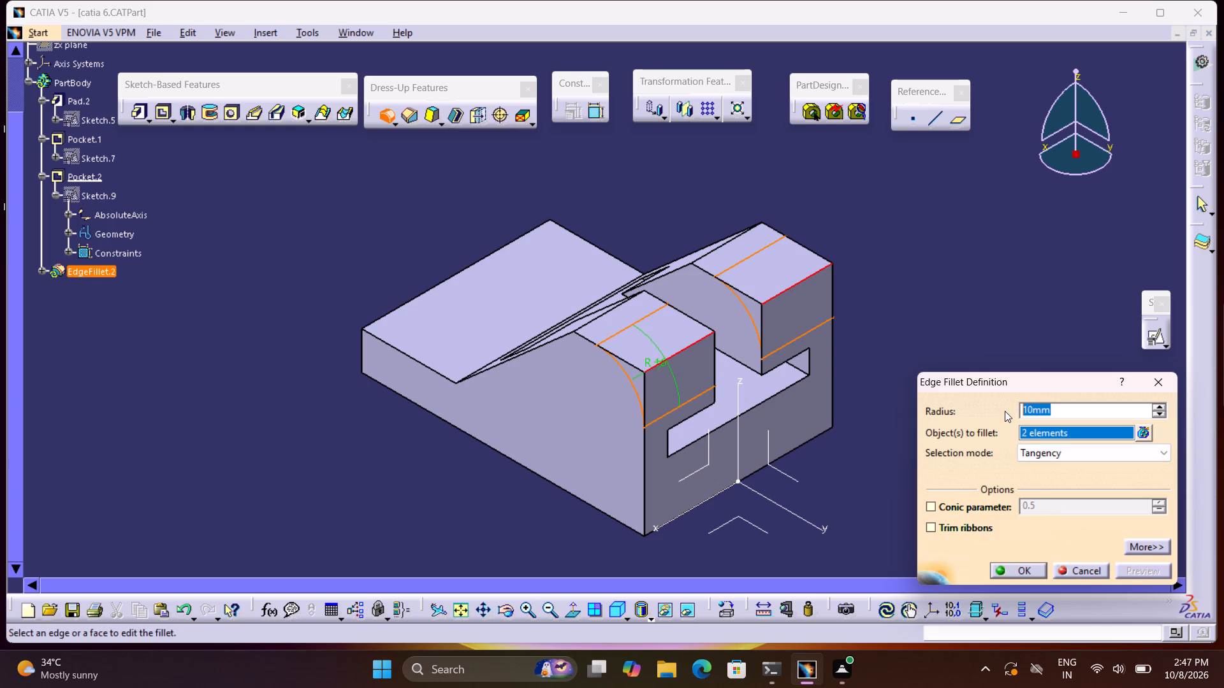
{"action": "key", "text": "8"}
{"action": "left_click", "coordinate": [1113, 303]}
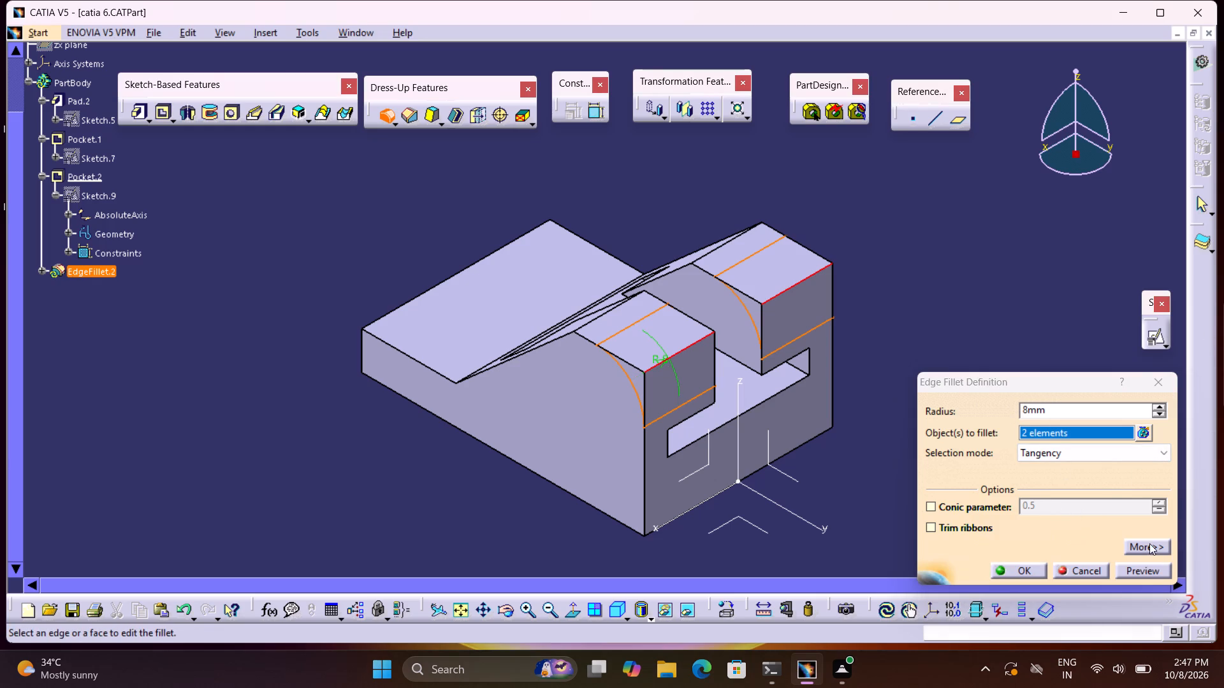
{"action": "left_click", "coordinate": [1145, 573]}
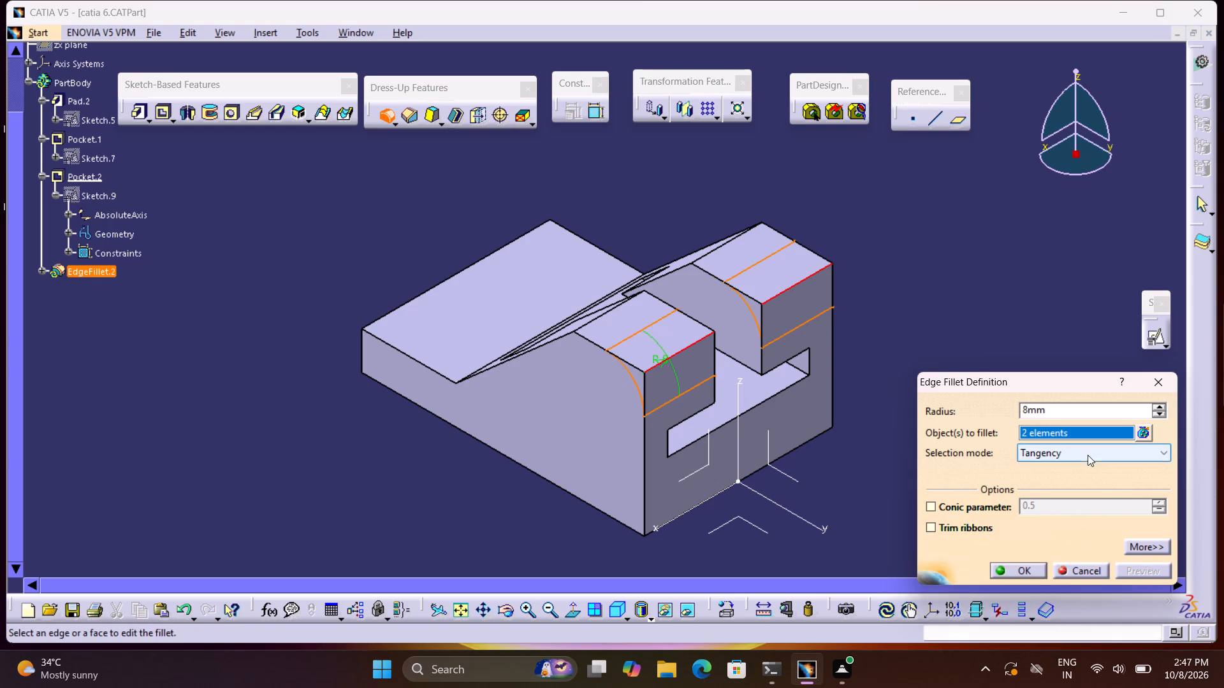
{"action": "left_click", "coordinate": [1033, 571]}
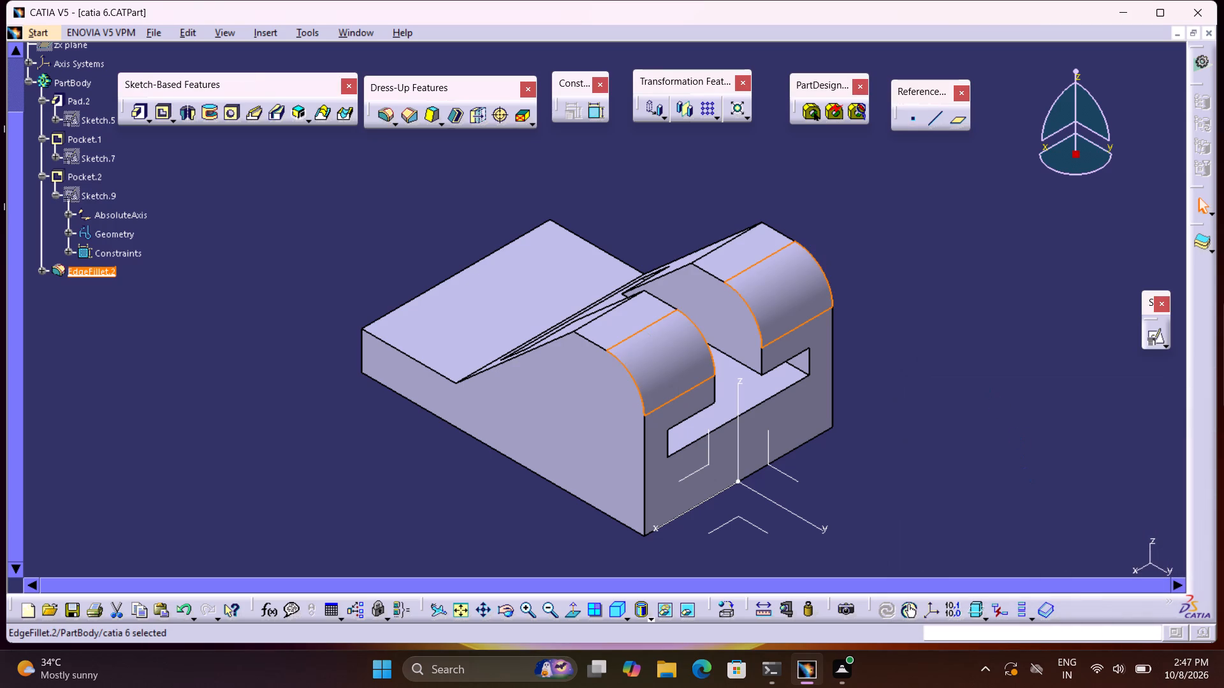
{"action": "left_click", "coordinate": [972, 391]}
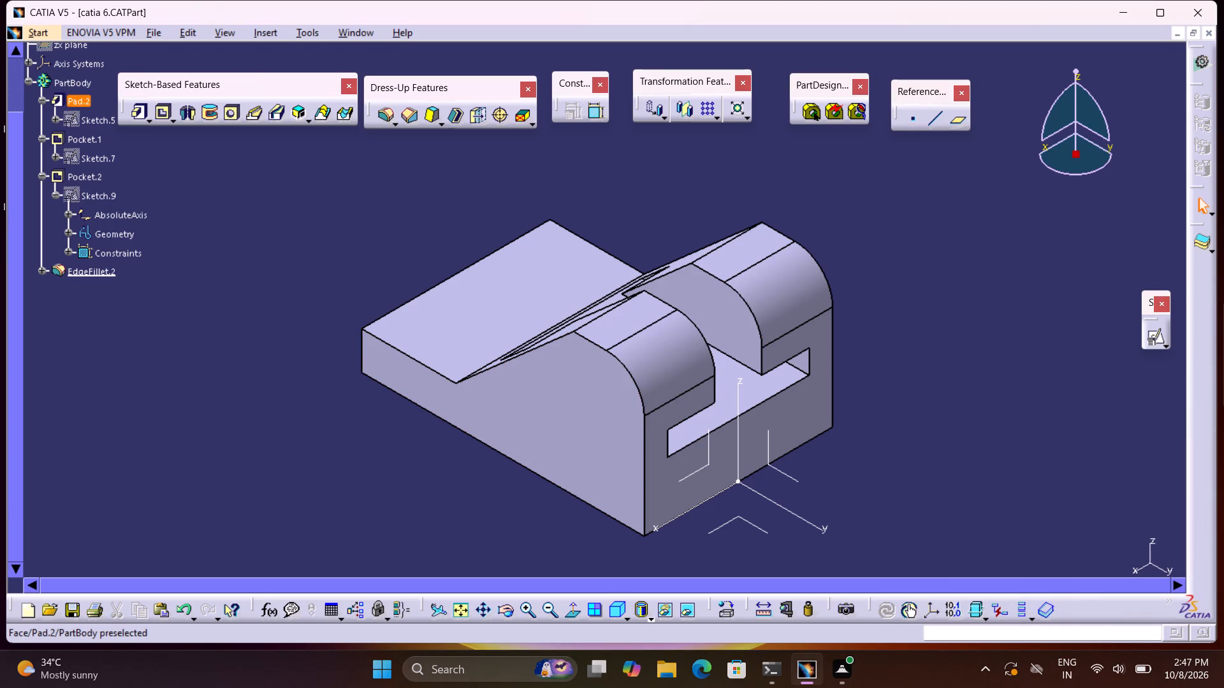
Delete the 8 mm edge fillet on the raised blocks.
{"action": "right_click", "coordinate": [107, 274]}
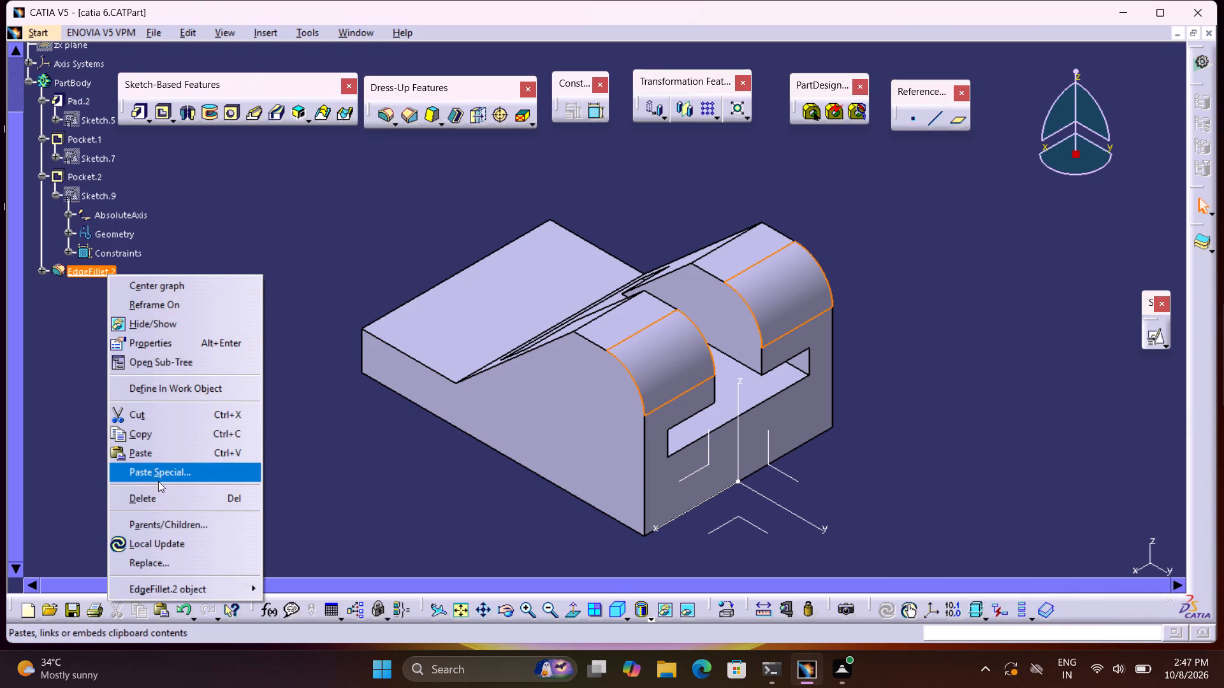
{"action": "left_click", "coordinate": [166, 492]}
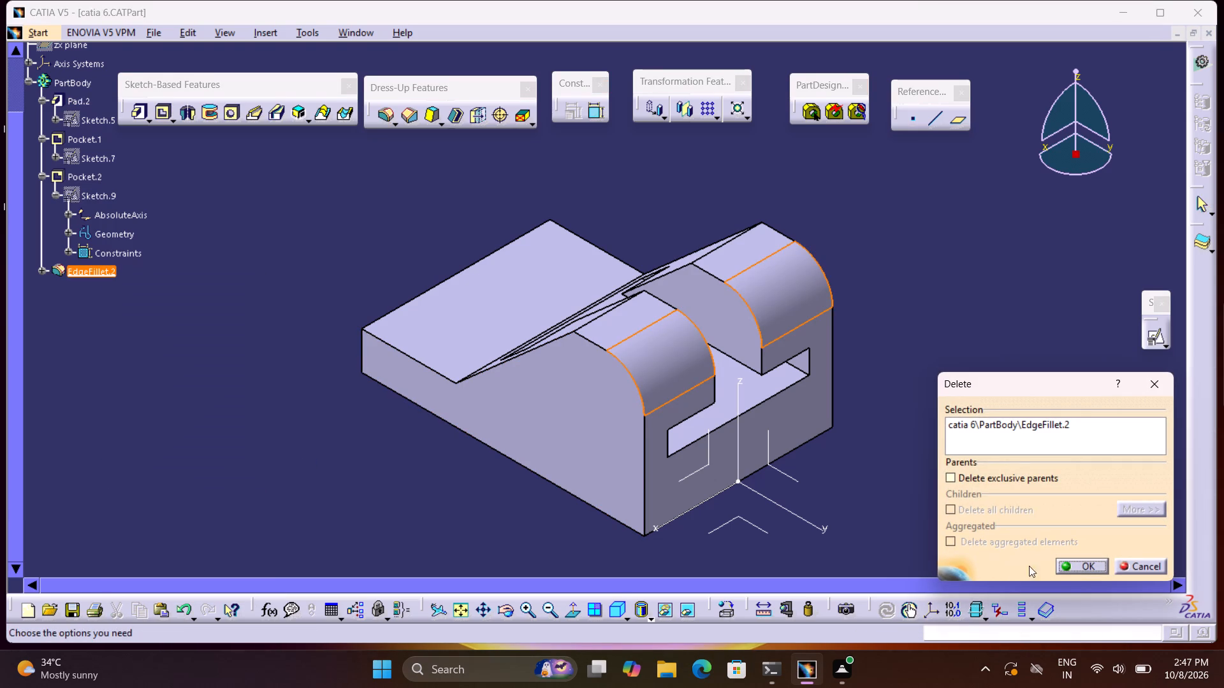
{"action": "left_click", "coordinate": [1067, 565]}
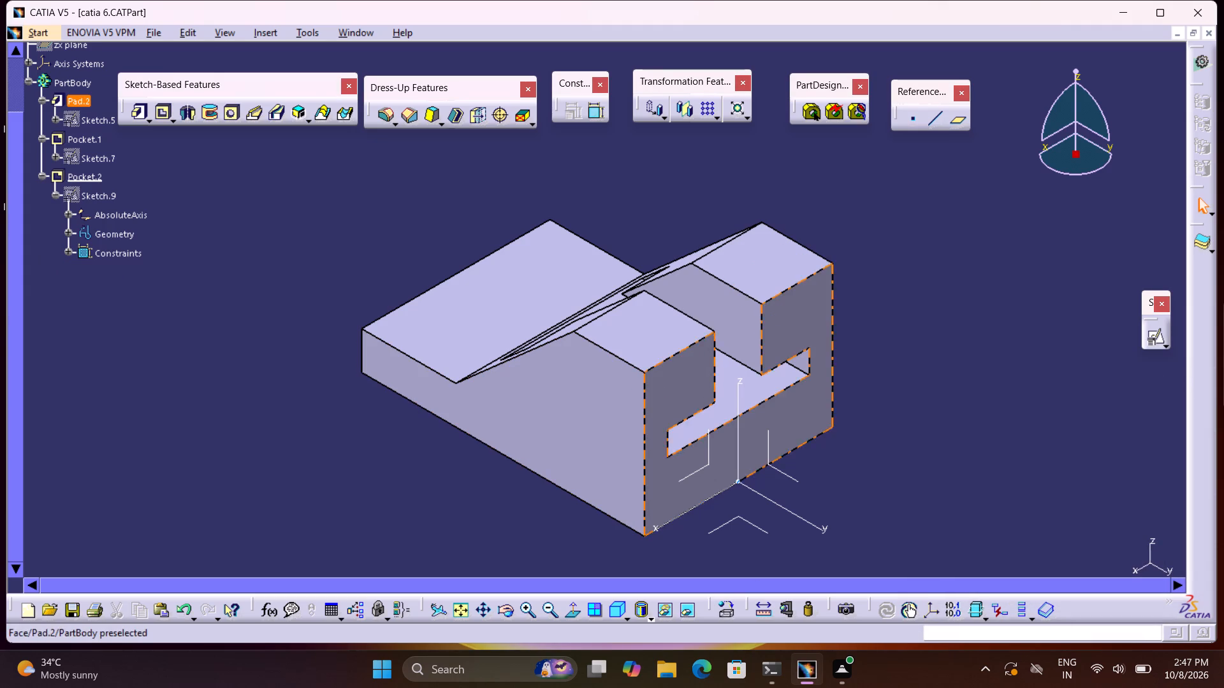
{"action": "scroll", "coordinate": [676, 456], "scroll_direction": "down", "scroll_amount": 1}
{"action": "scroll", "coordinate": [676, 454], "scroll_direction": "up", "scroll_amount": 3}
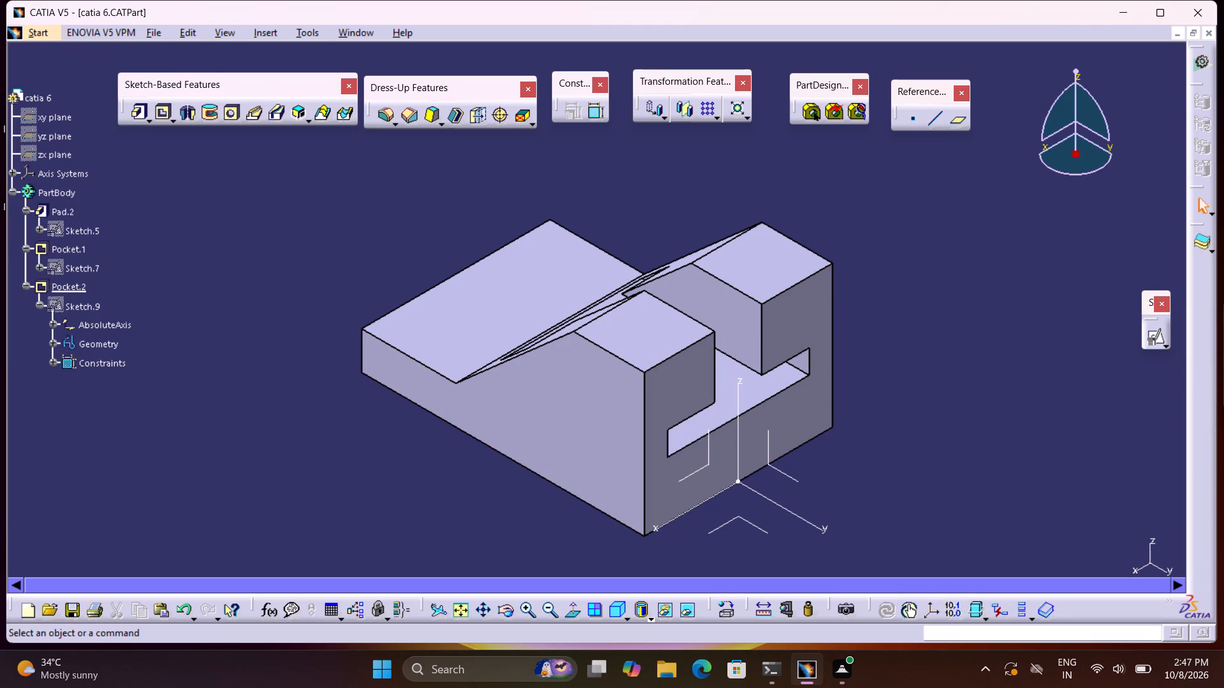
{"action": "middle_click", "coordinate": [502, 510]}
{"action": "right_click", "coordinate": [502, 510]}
Open the definition of Pocket.2, the T-shaped slot, and examine its profile dimensions and limit settings.
{"action": "double_click", "coordinate": [97, 347]}
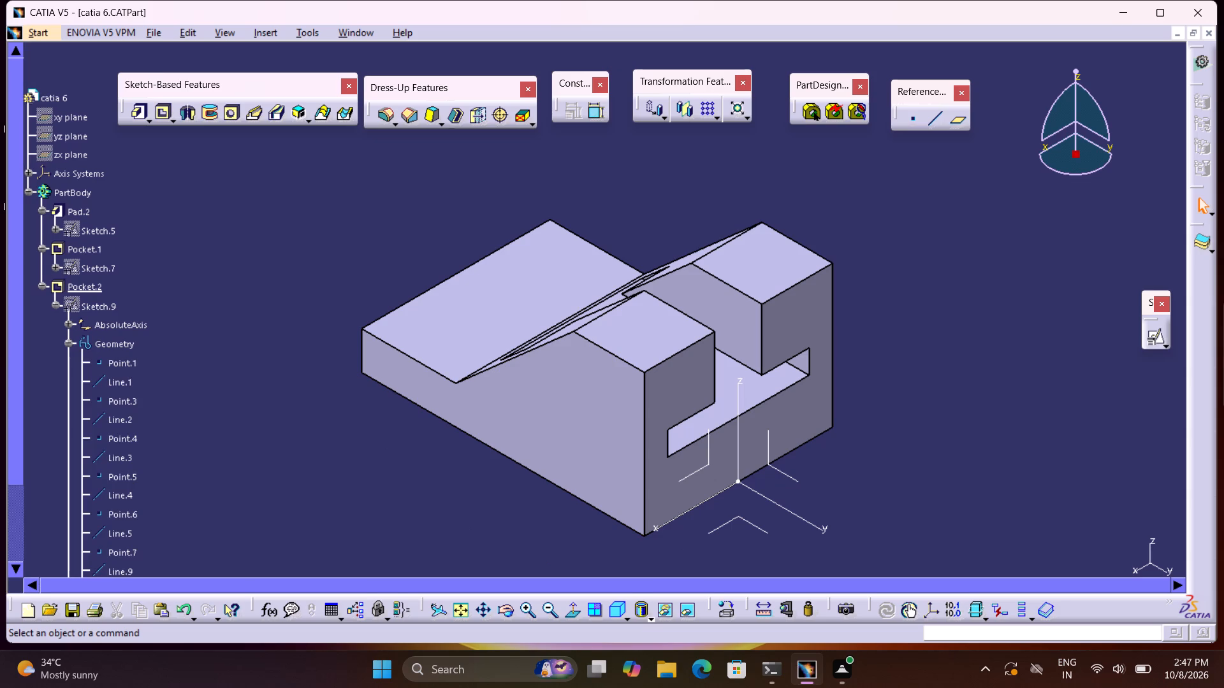
{"action": "left_click", "coordinate": [70, 343]}
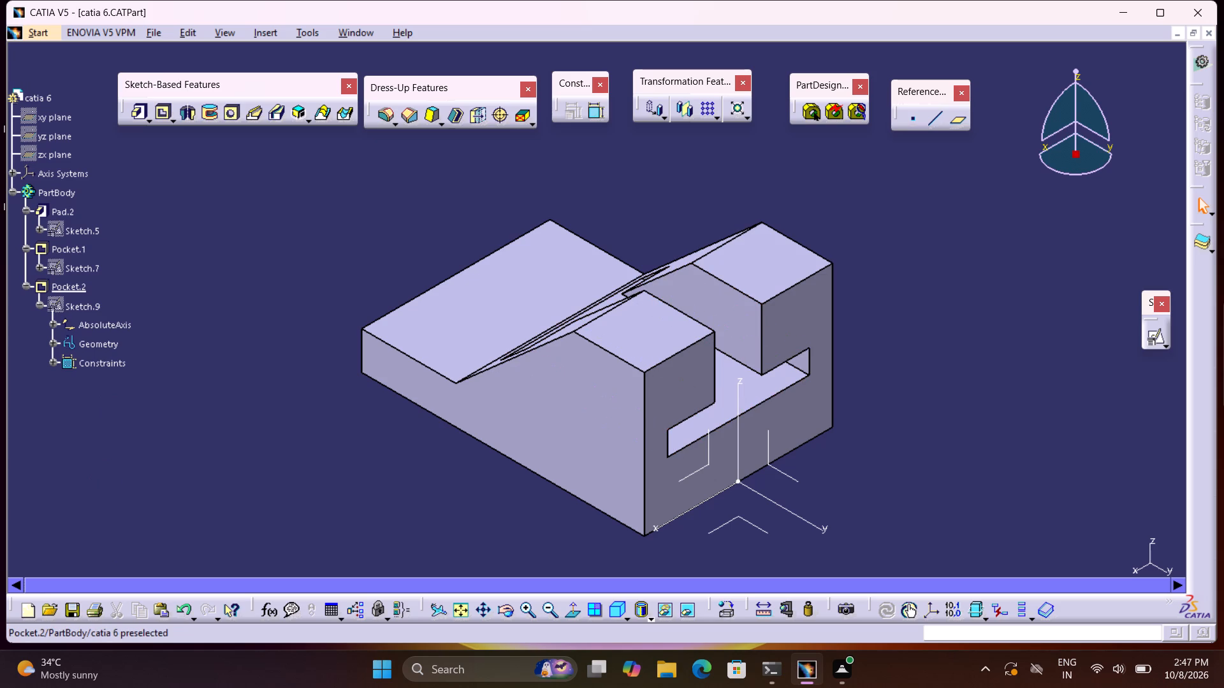
{"action": "left_click", "coordinate": [25, 286]}
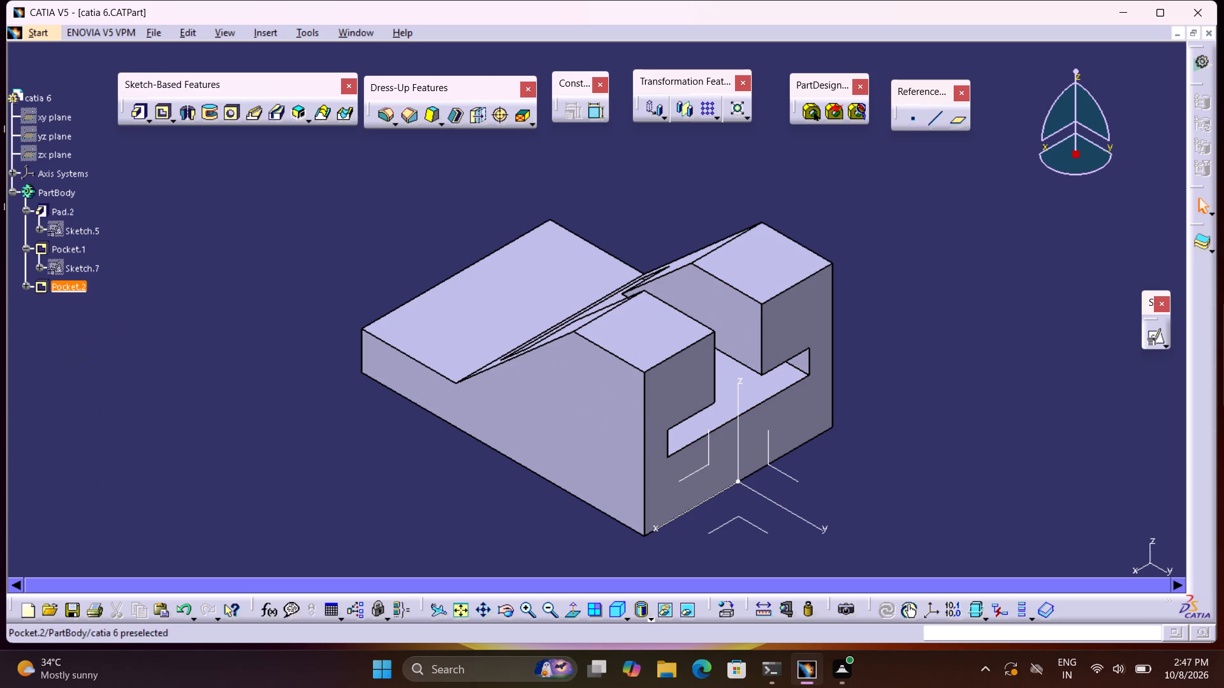
{"action": "double_click", "coordinate": [69, 287]}
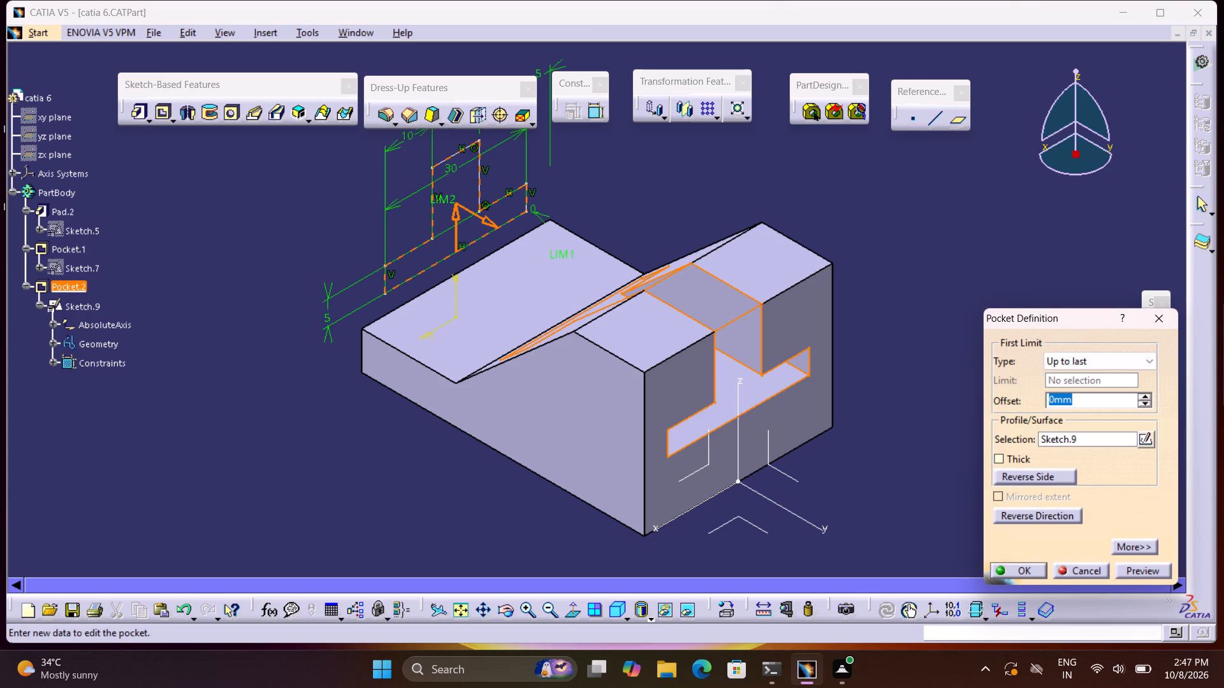
{"action": "middle_click_drag", "start_coordinate": [524, 347], "coordinate": [518, 409]}
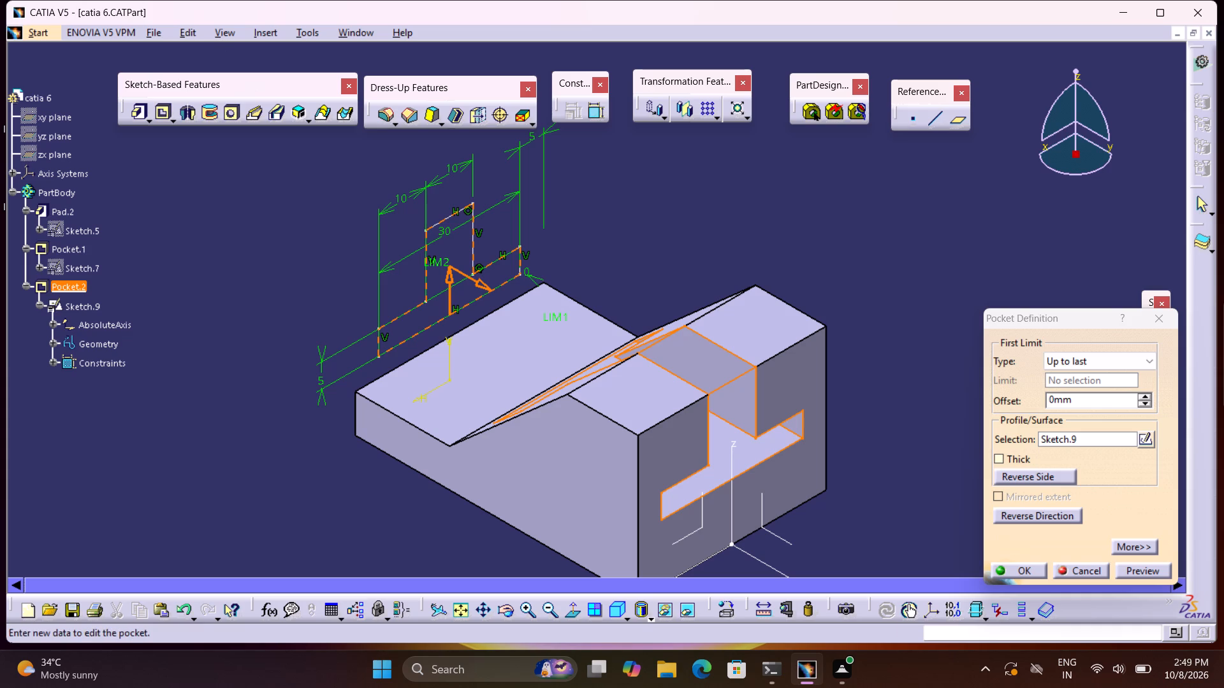
{"action": "left_click", "coordinate": [409, 253]}
Try to open Sketch.9, the T-shaped slot's profile, for editing from within the pocket definition.
{"action": "double_click", "coordinate": [81, 310]}
{"action": "double_click", "coordinate": [76, 302]}
{"action": "double_click", "coordinate": [76, 302]}
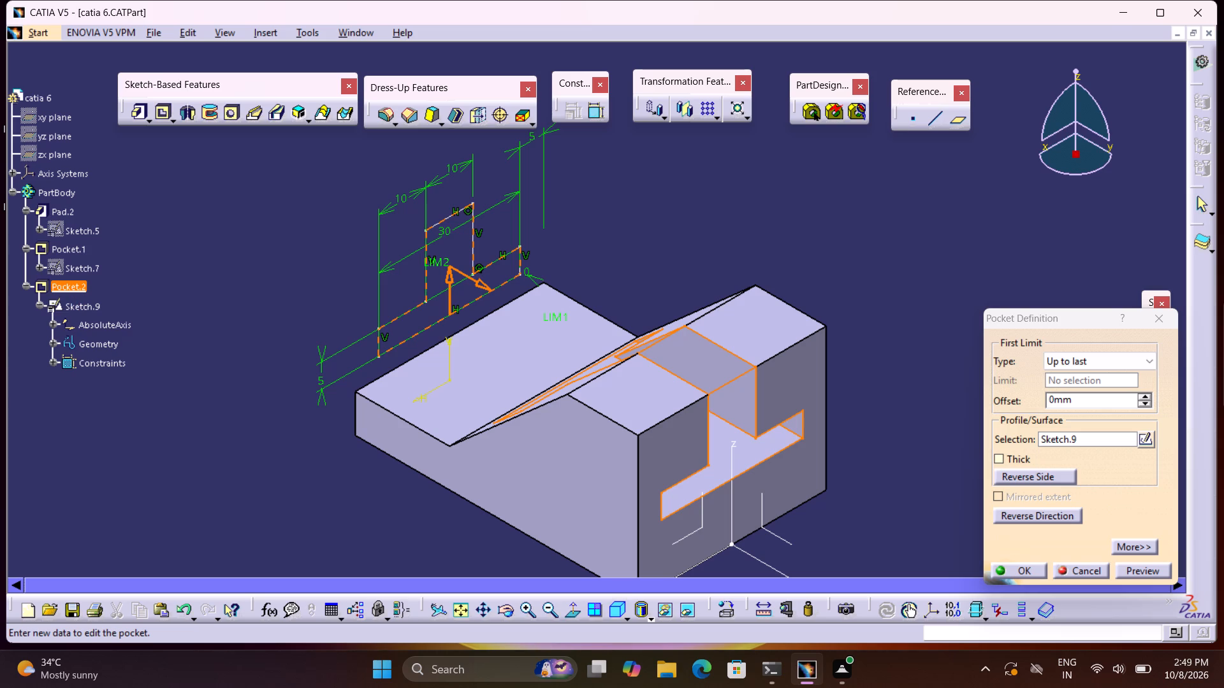
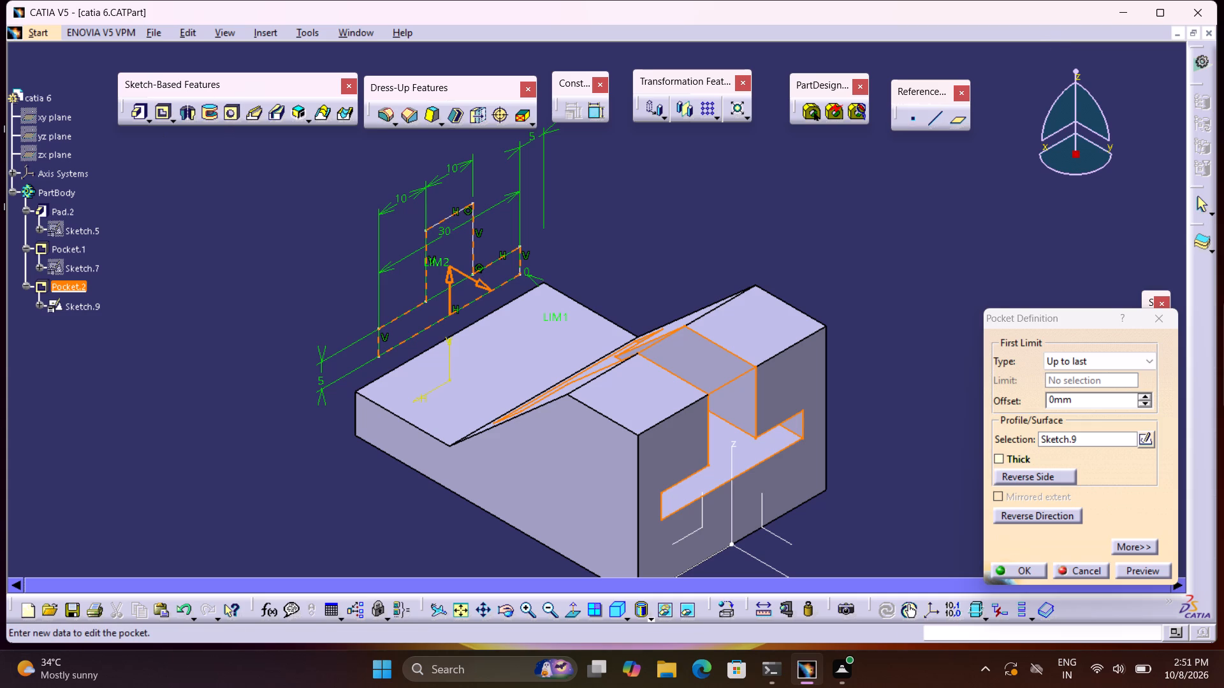
Close the definition of Pocket.2 without applying changes.
{"action": "left_click", "coordinate": [1058, 570]}
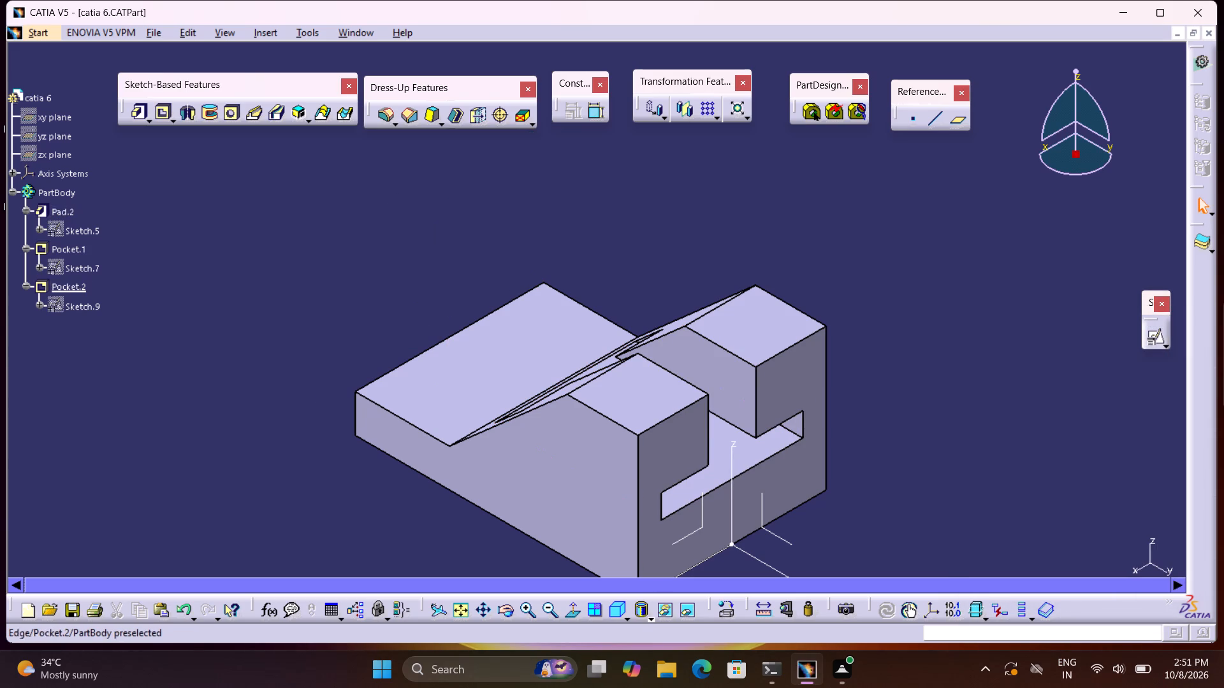
Open the definition of Pad.2, the stepped base block, and examine its first-limit type options.
{"action": "double_click", "coordinate": [656, 393]}
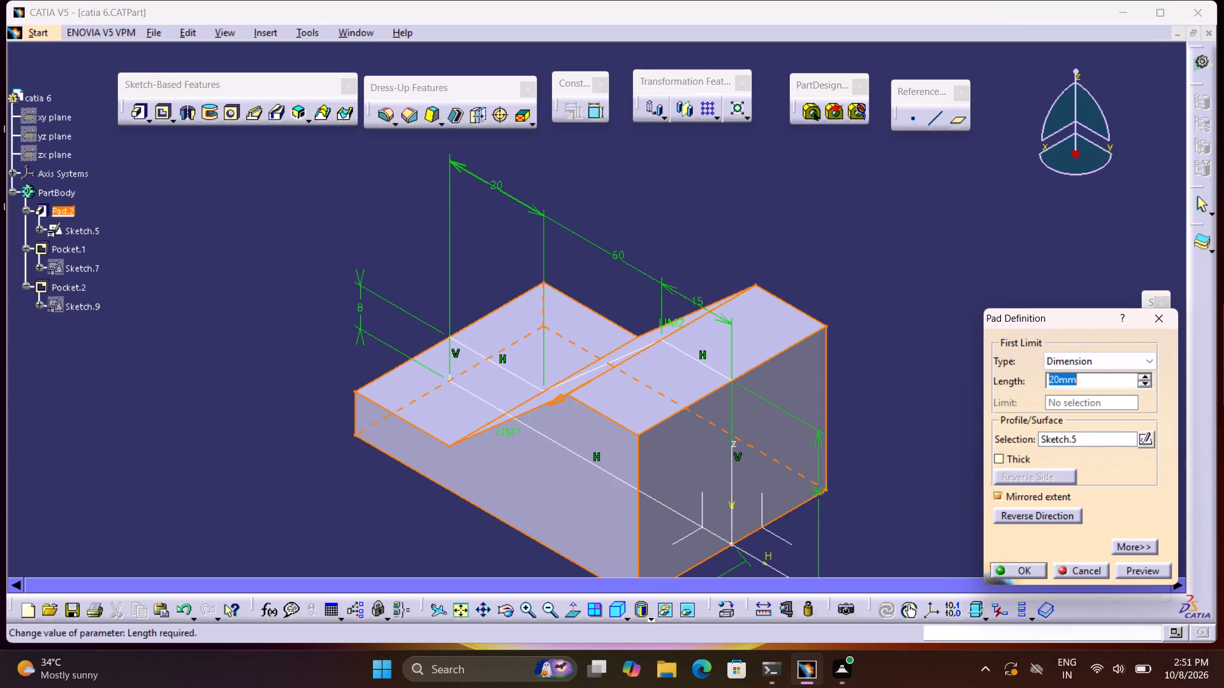
{"action": "left_click", "coordinate": [1079, 361]}
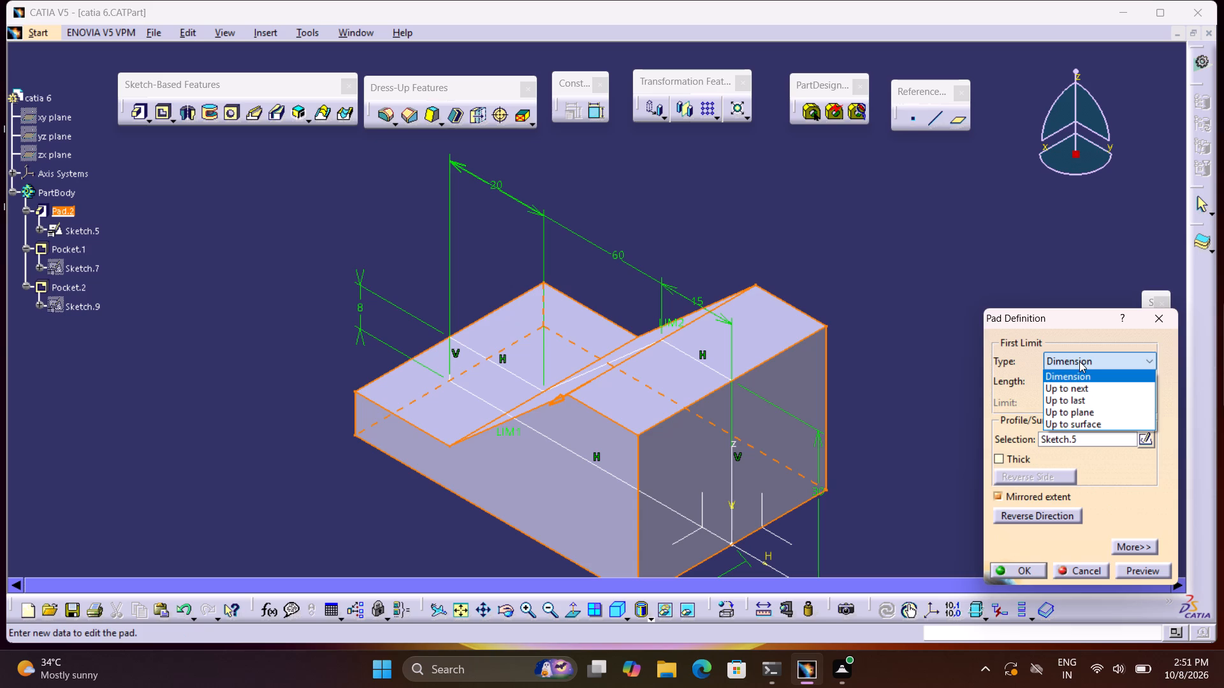
{"action": "left_click", "coordinate": [1079, 361]}
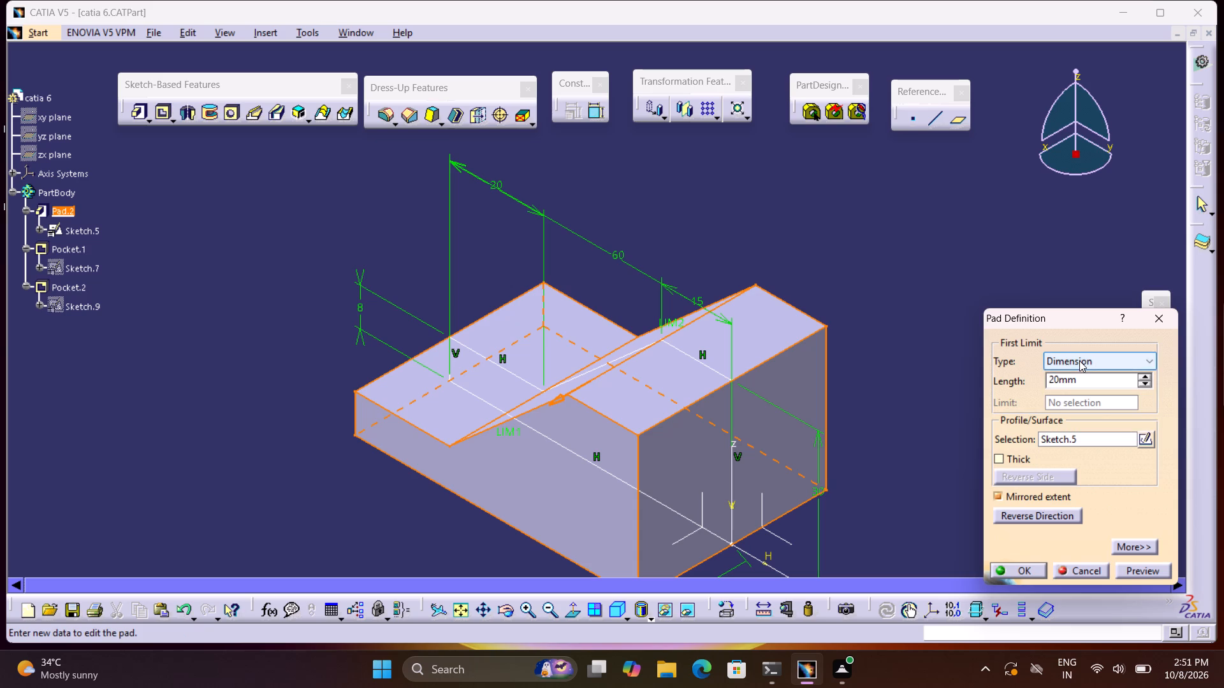
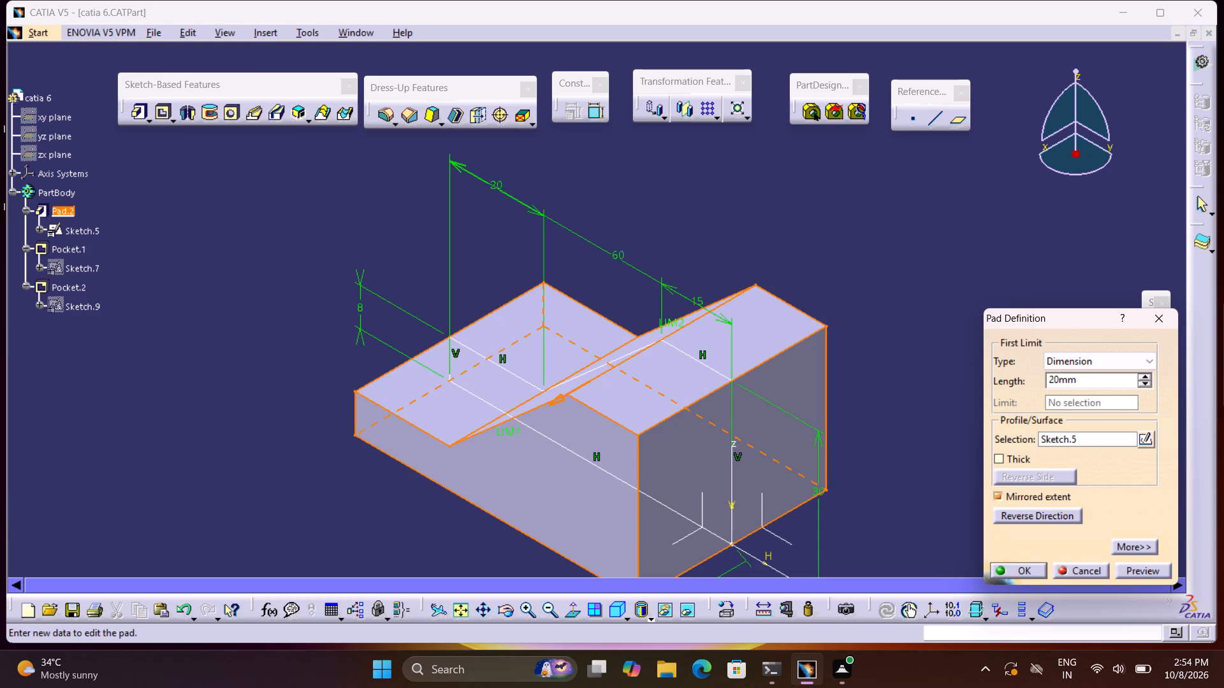
Close the definition of Pad.2 without applying changes.
{"action": "left_click", "coordinate": [1087, 574]}
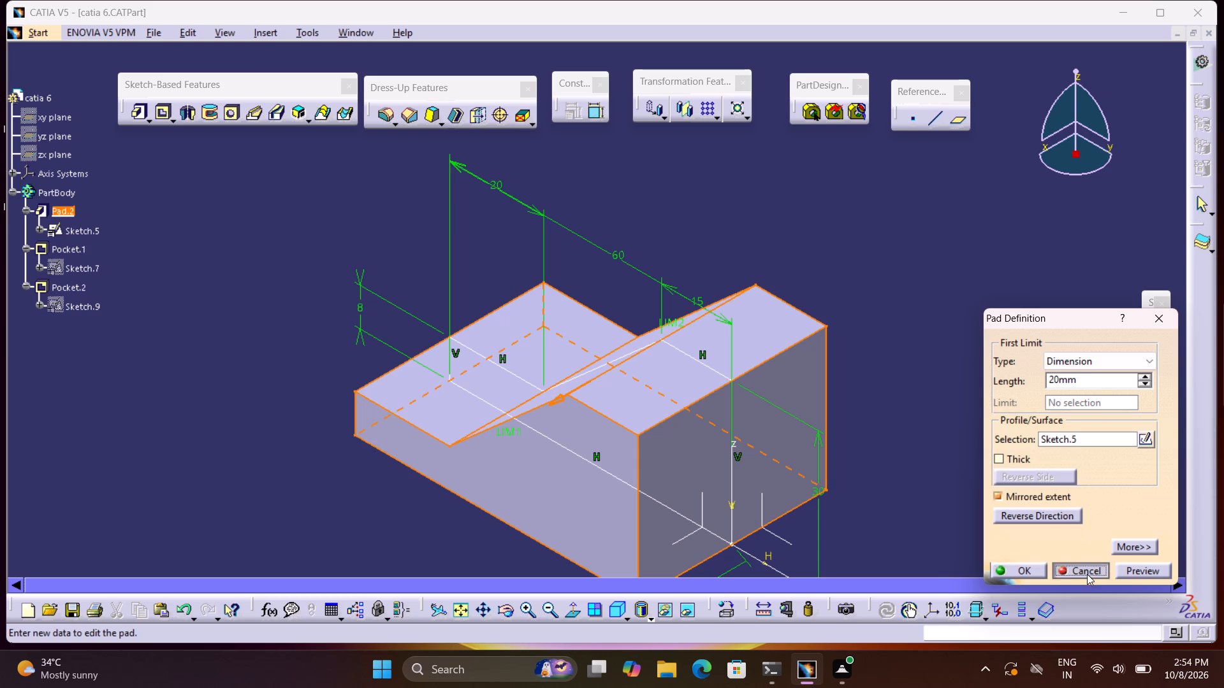
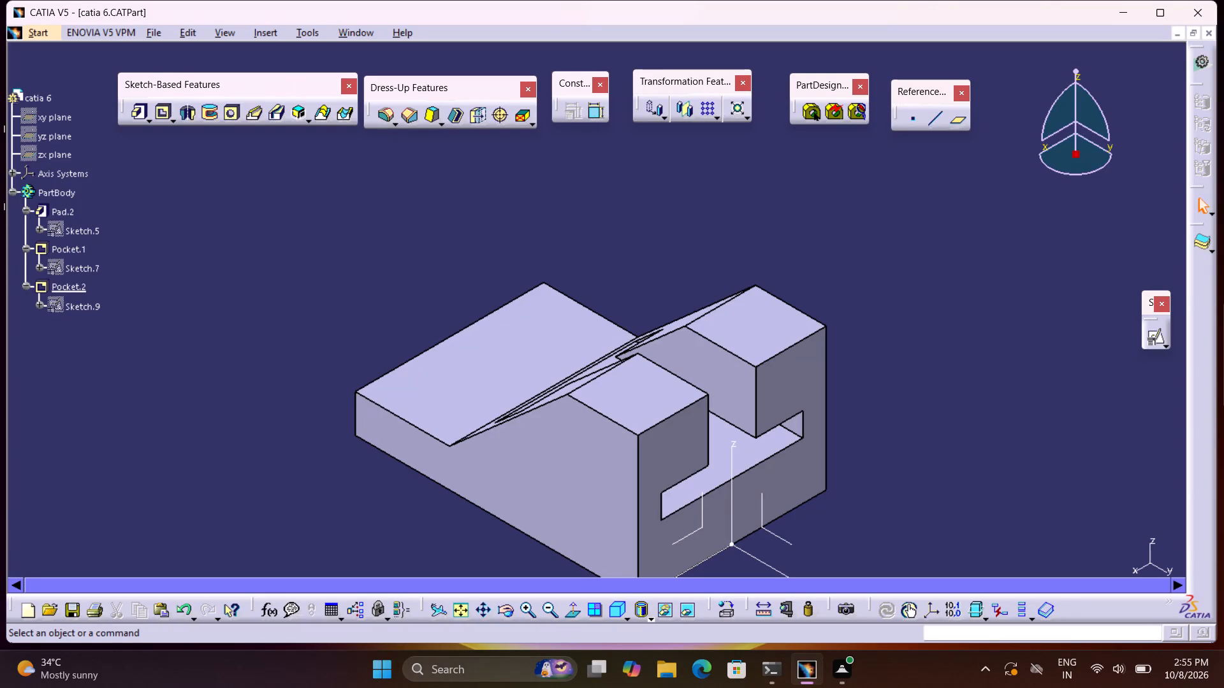
Open Sketch.9 of Pocket.2 in the sketcher and examine the slot profile's dimensions and constraints.
{"action": "double_click", "coordinate": [88, 308]}
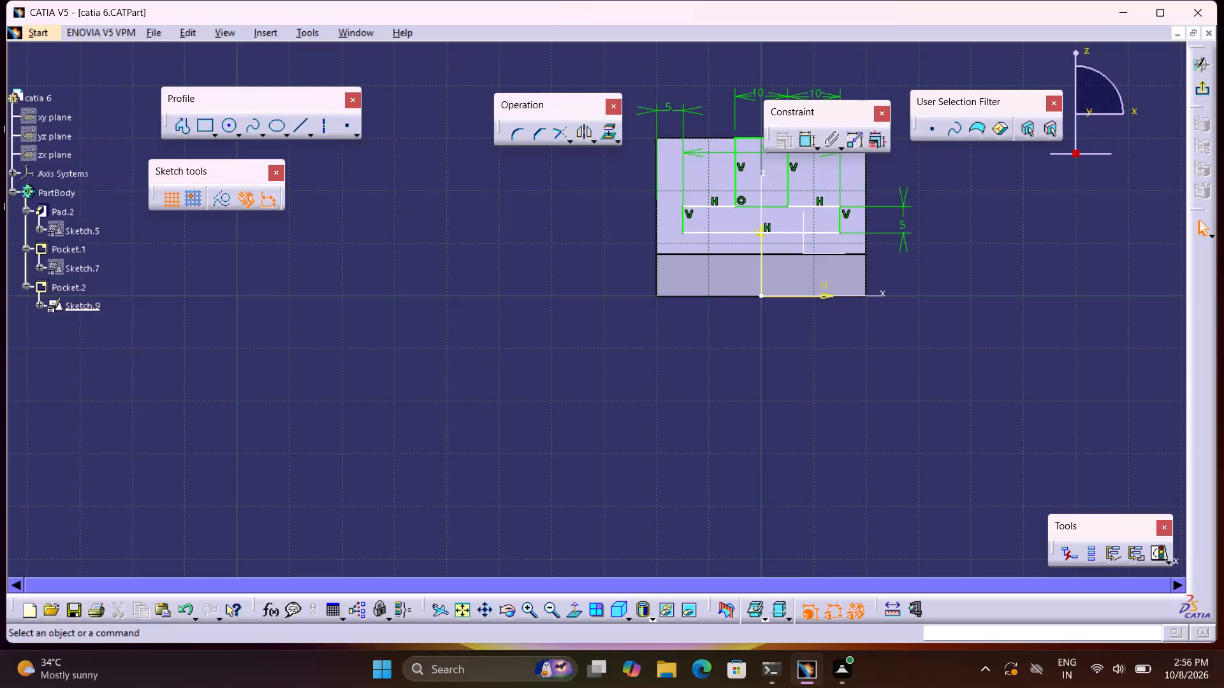
{"action": "middle_click_drag", "start_coordinate": [375, 286], "coordinate": [365, 310]}
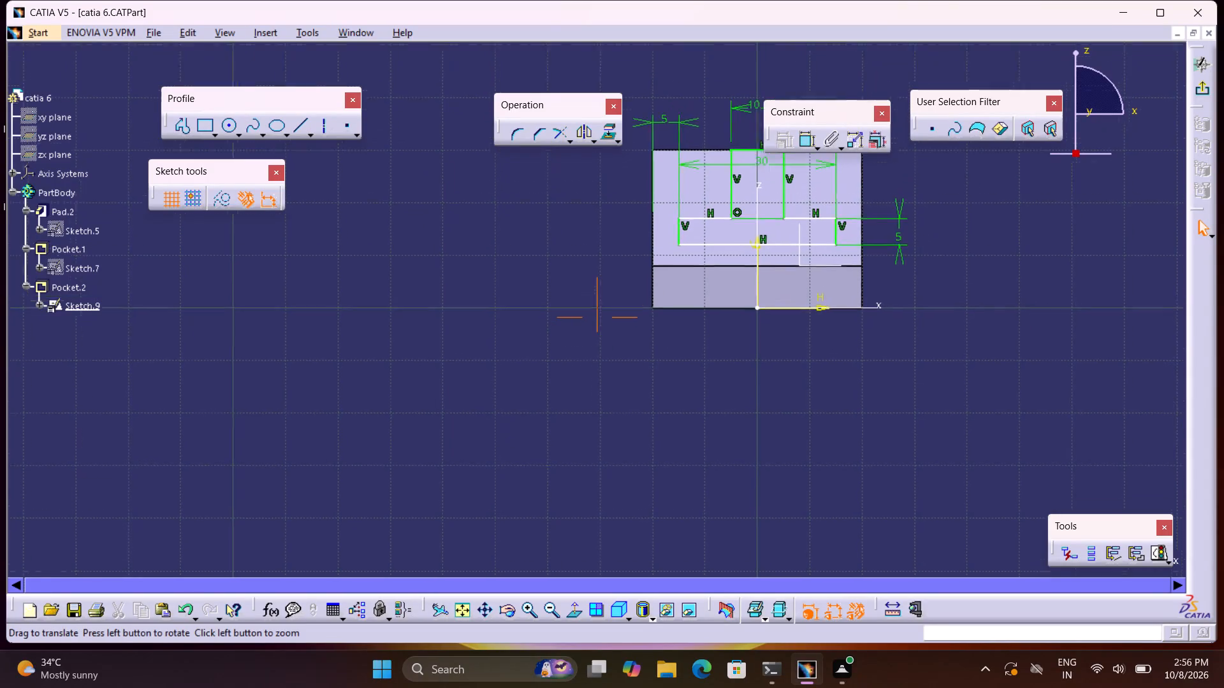
{"action": "scroll", "coordinate": [365, 311], "scroll_direction": "down", "scroll_amount": 1}
{"action": "middle_click_drag", "start_coordinate": [365, 310], "coordinate": [328, 452]}
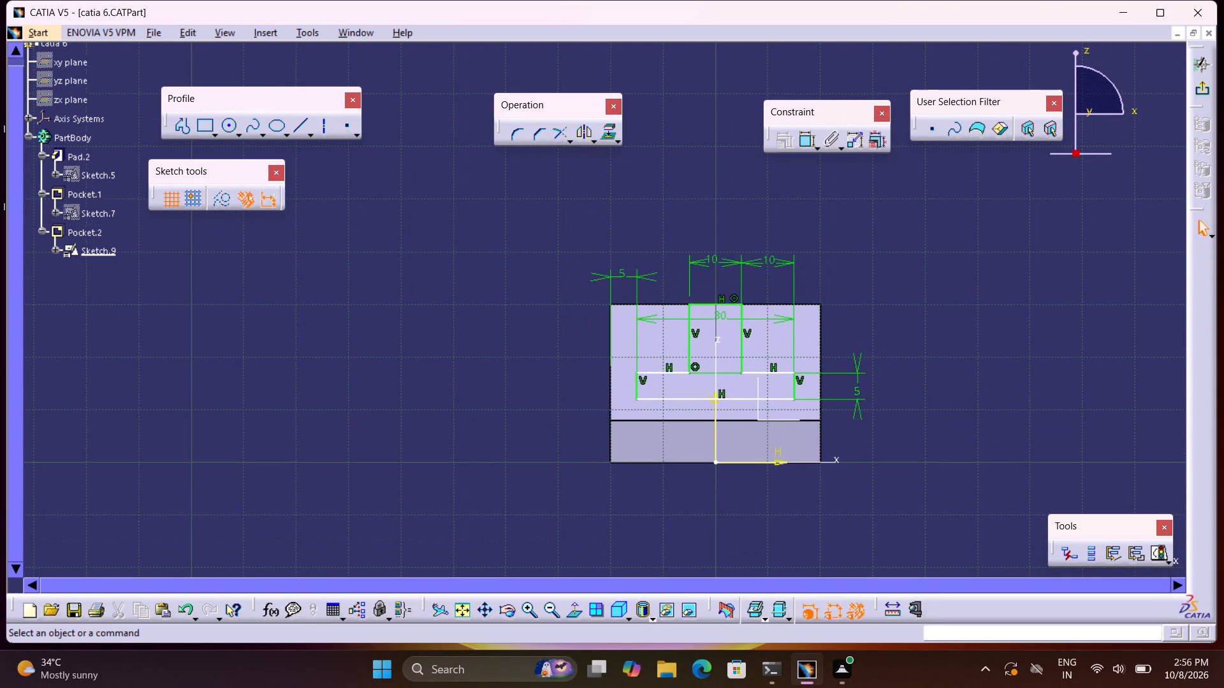
{"action": "left_click", "coordinate": [324, 433]}
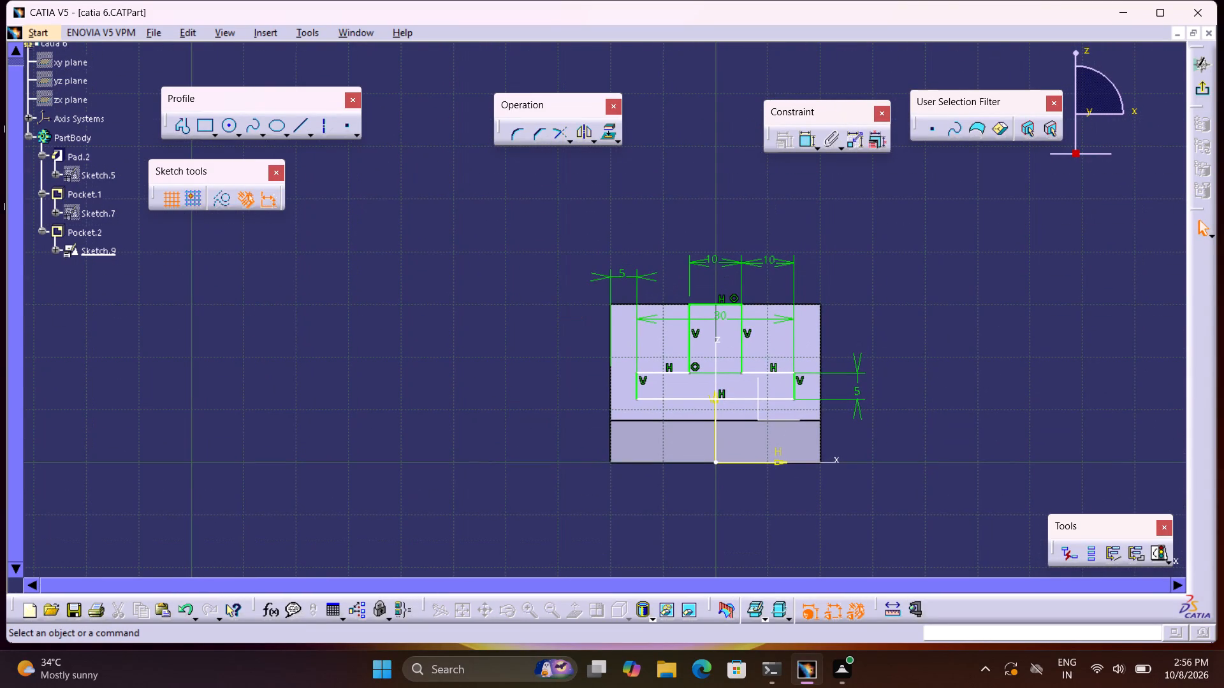
{"action": "left_click", "coordinate": [314, 436]}
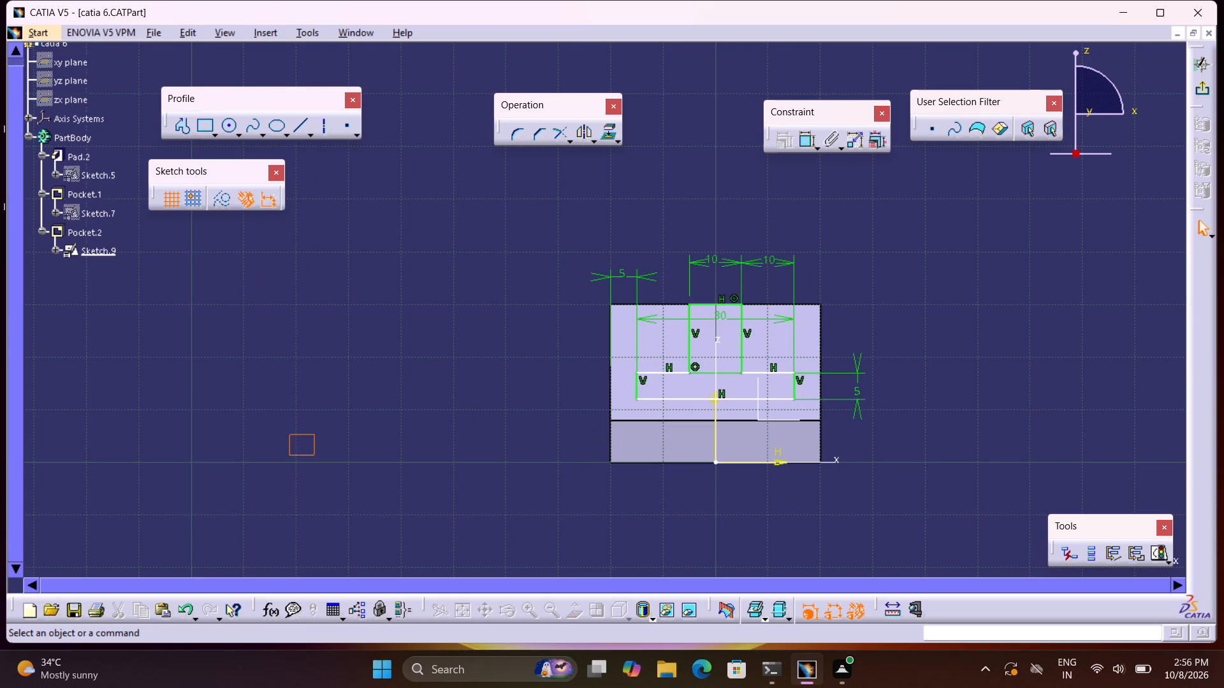